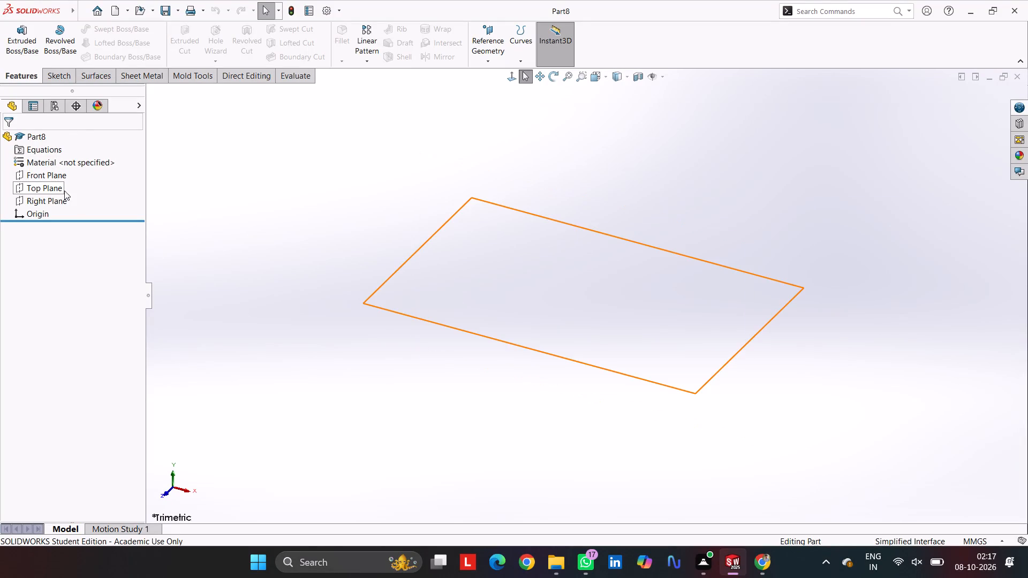
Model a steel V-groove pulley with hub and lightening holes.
Start a new sketch on the Right Plane.
left_click(47, 198)
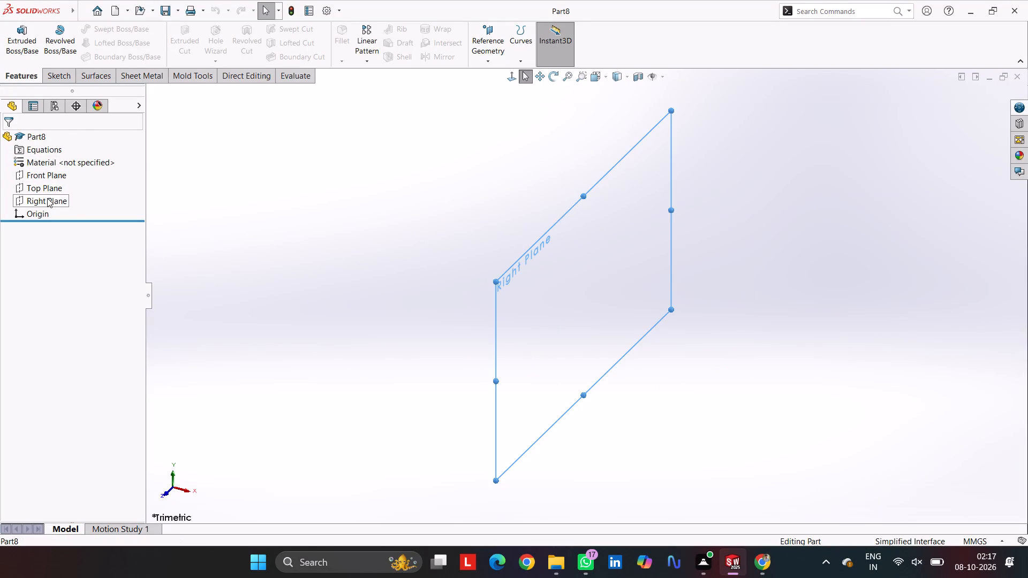
left_click(56, 78)
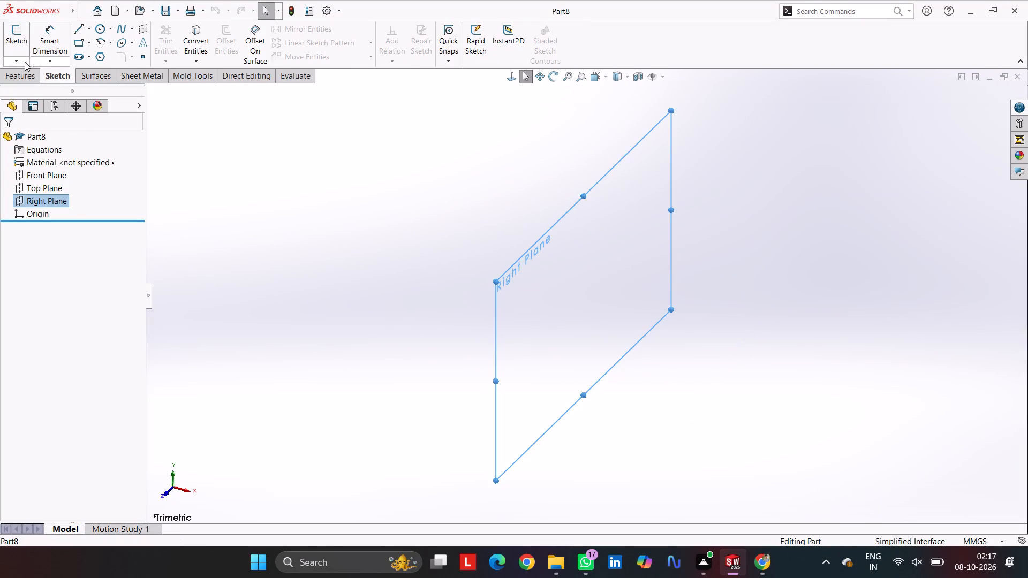
left_click(14, 31)
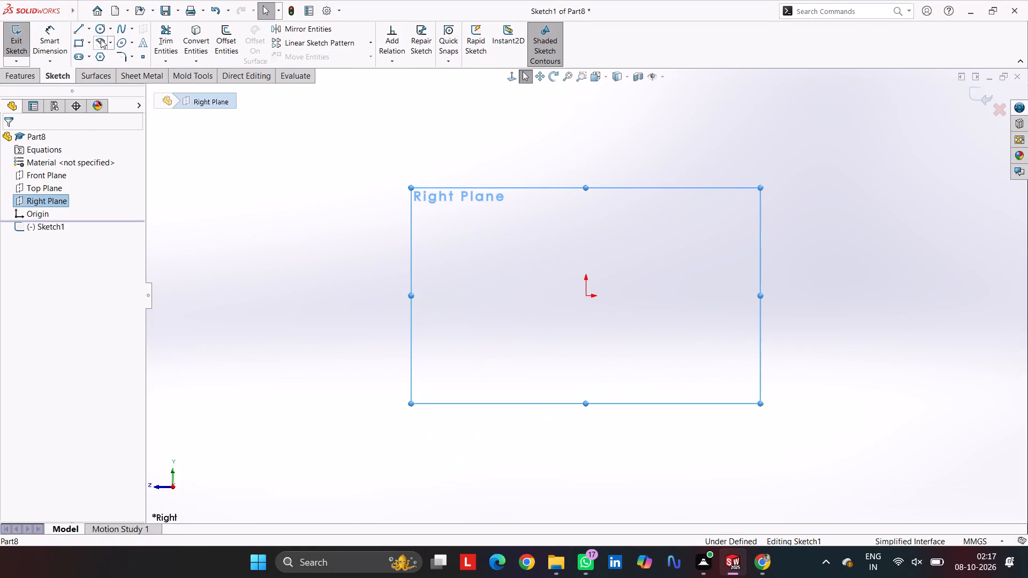
Draw infinite-length horizontal and vertical construction lines through the origin.
left_click(78, 28)
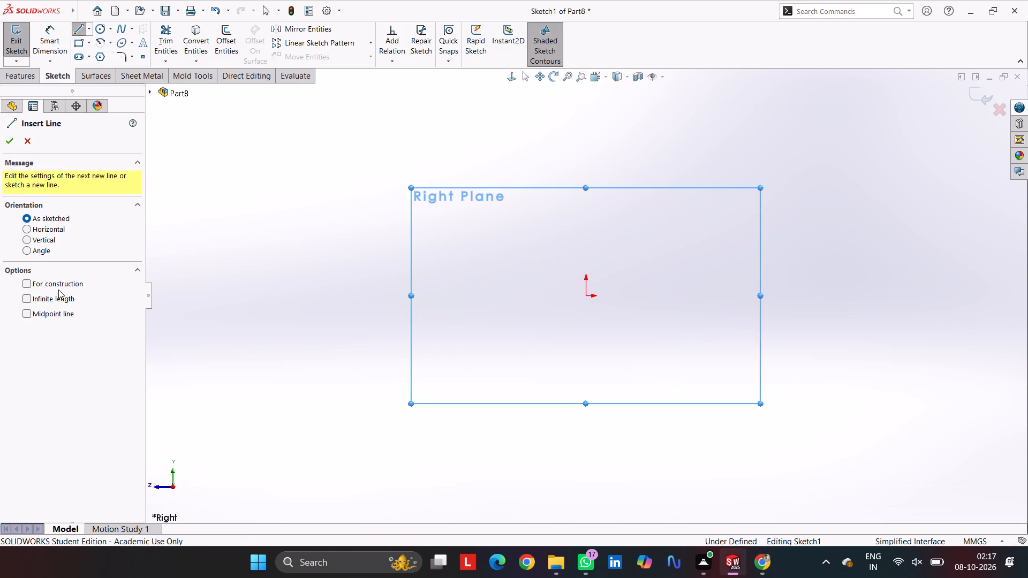
left_click(59, 299)
left_click(58, 282)
left_click(57, 232)
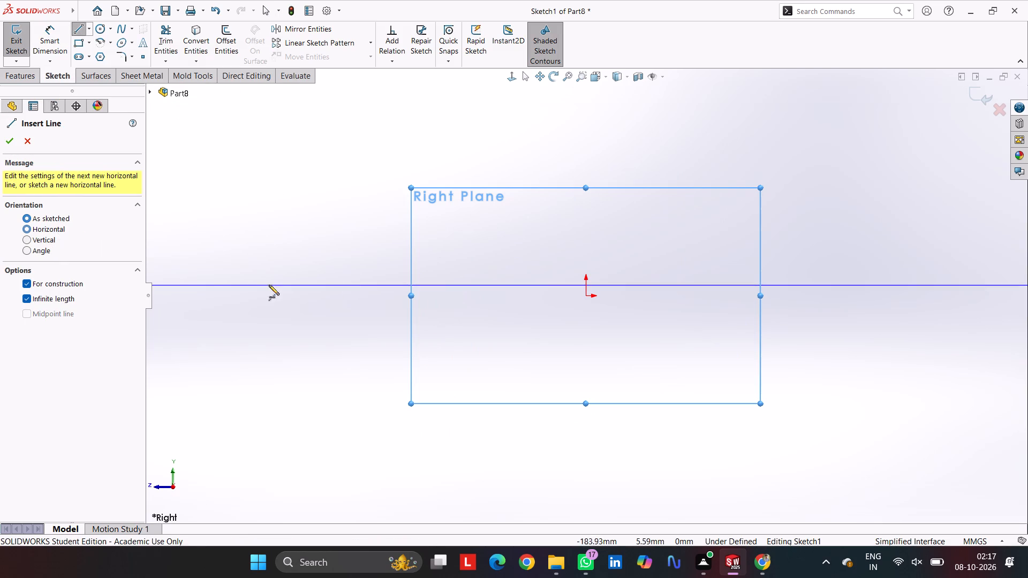
left_click(587, 294)
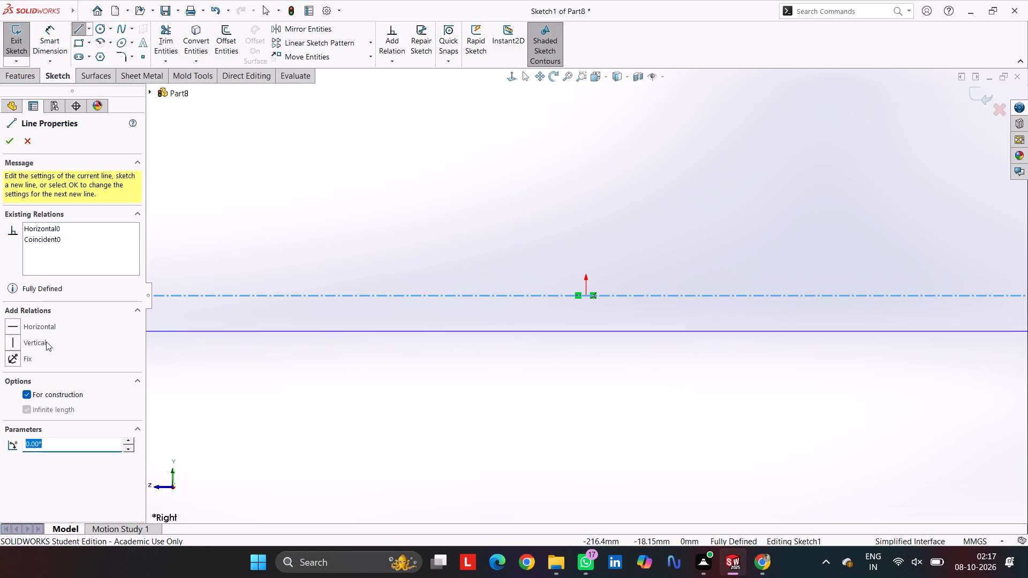
left_click(8, 135)
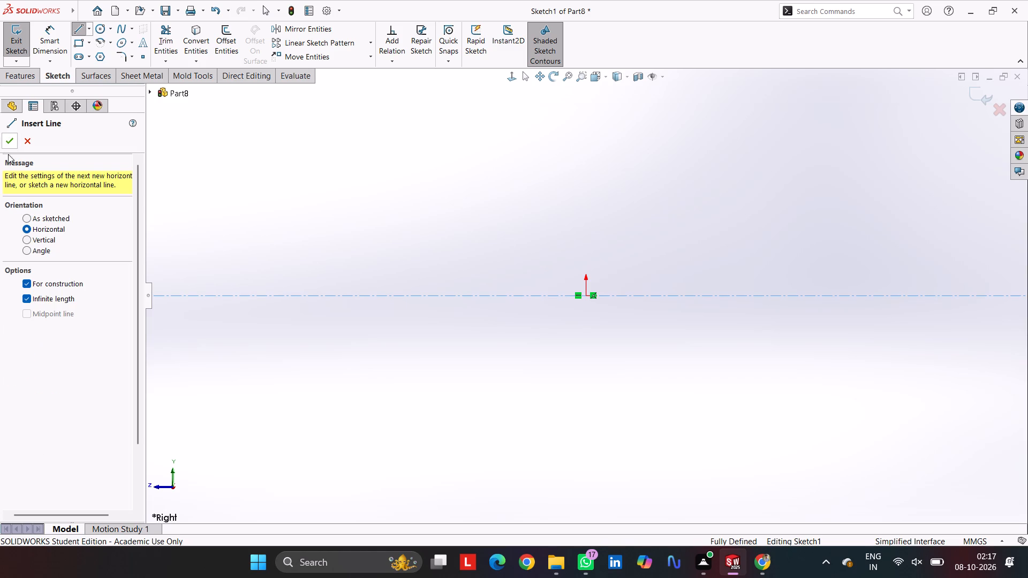
left_click(50, 242)
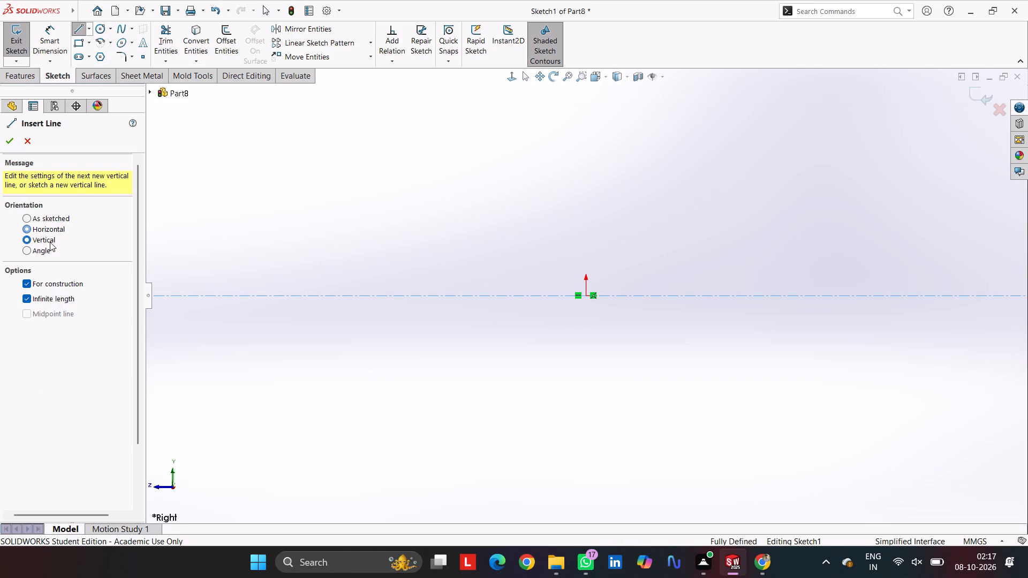
left_click(587, 296)
left_click(8, 143)
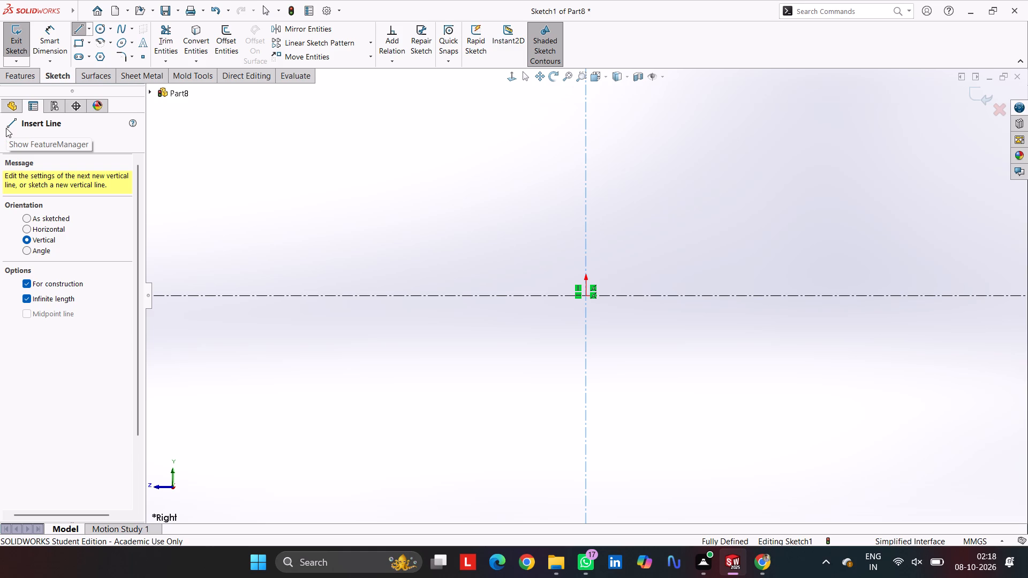
left_click(8, 139)
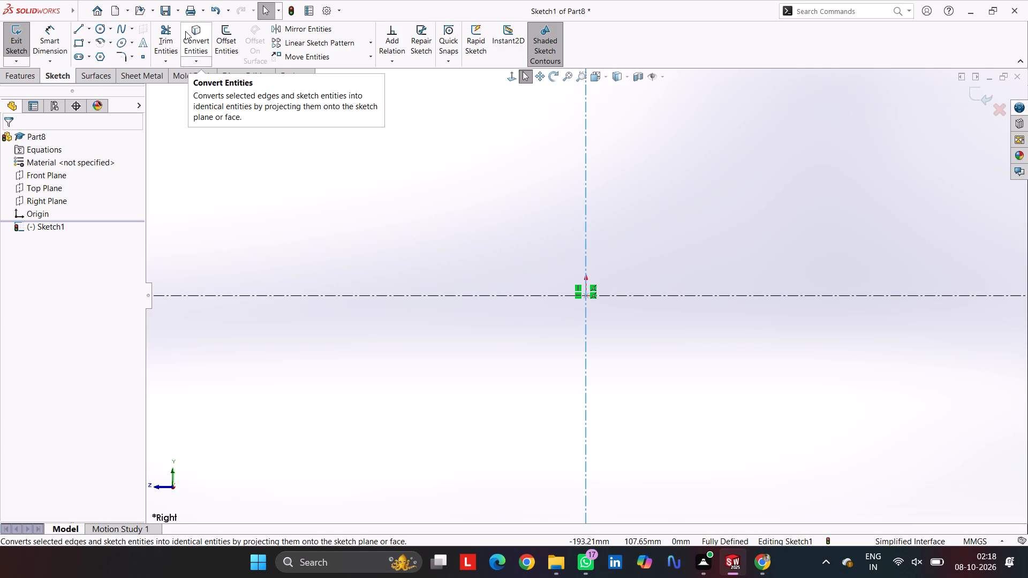
Sketch the profile's base and left side above the origin: stepped foot, vertical web, outward-sloping flank, about 14 mm vertical rim edge and short top edge.
left_click(75, 29)
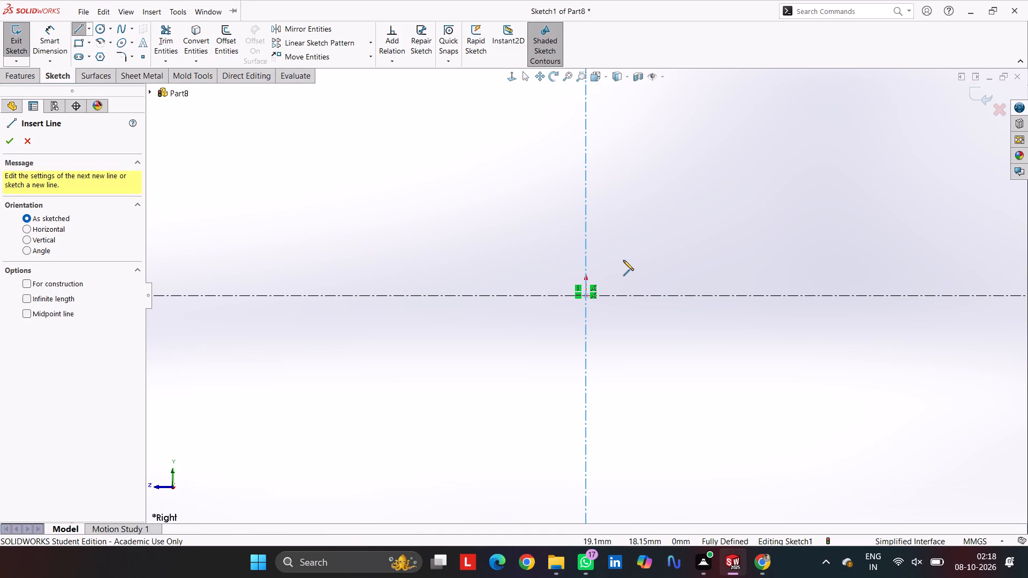
left_click(623, 260)
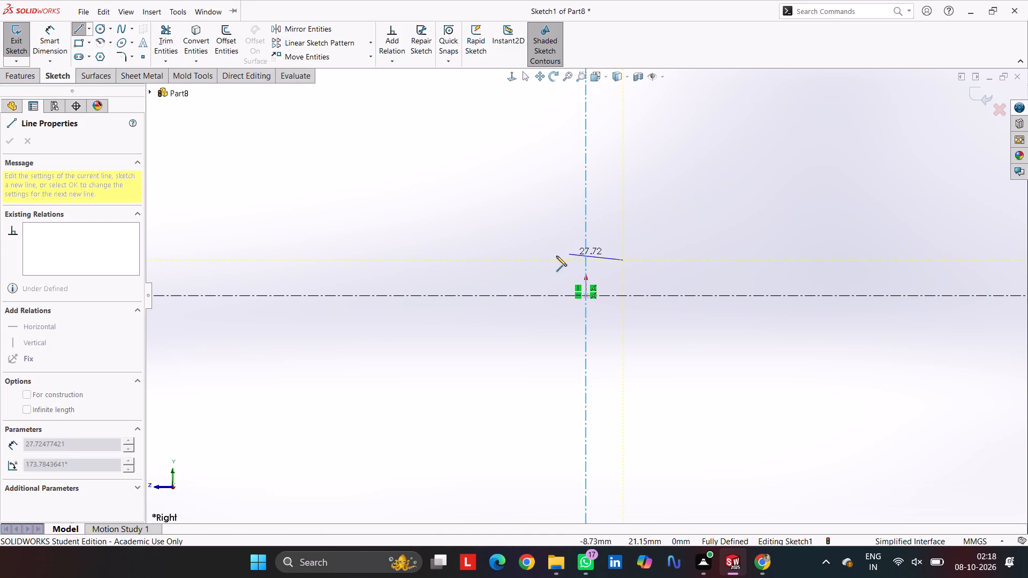
left_click(555, 261)
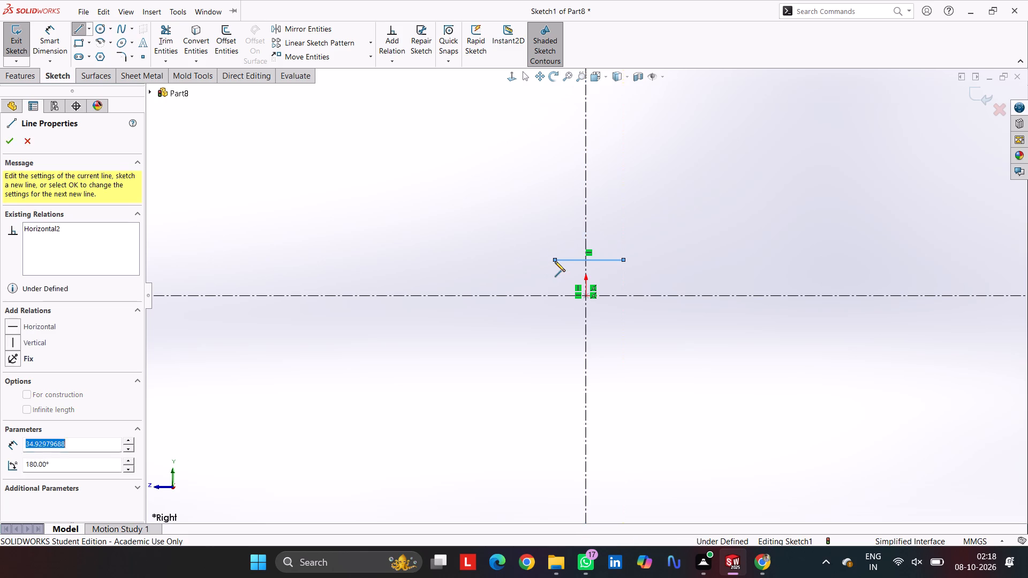
left_click(555, 234)
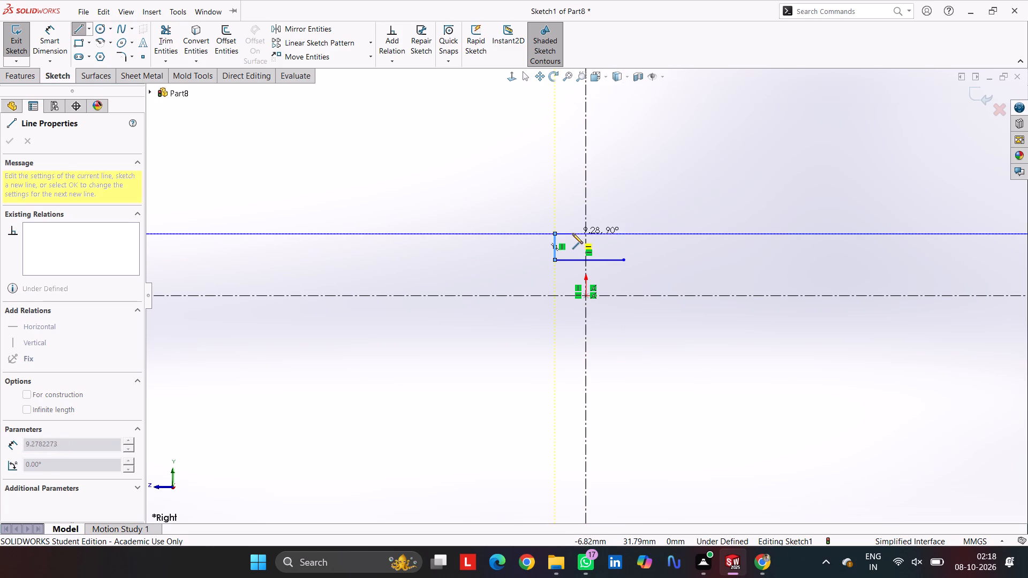
left_click(572, 233)
left_click(574, 160)
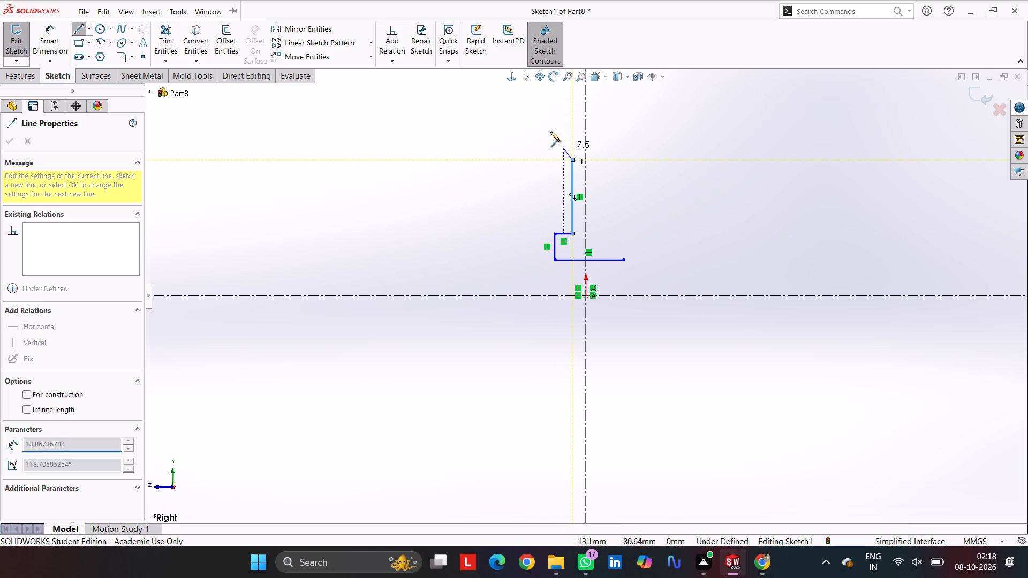
left_click(535, 136)
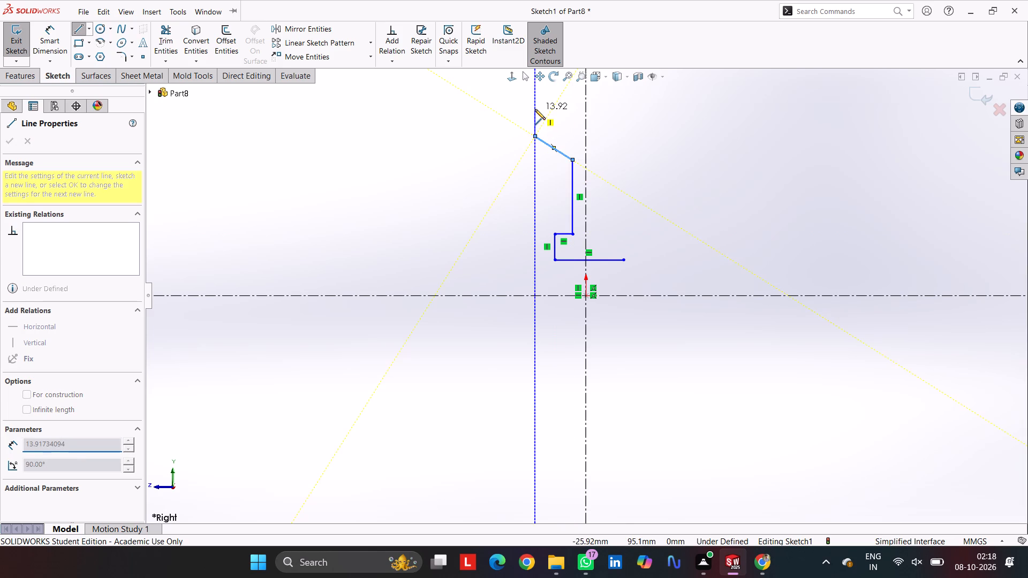
left_click(535, 109)
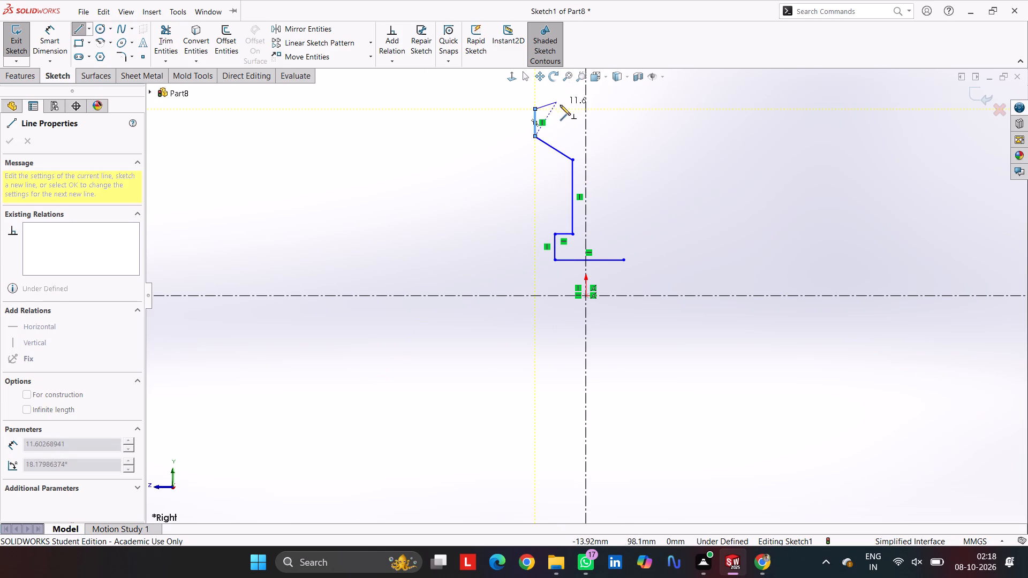
left_click(554, 109)
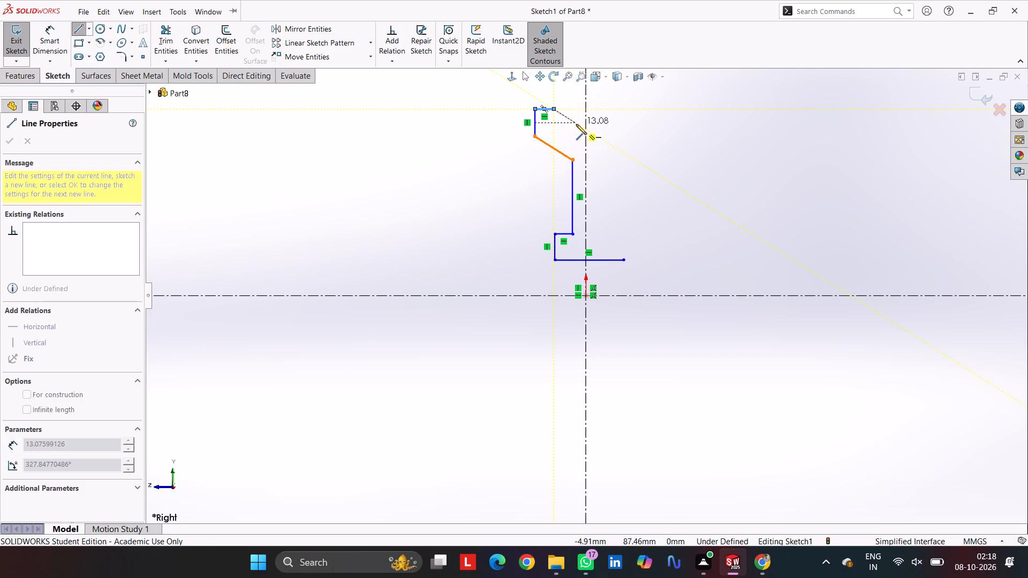
Continue the profile with a top groove of two sloped lines about 13 mm long, joined by a tangent arc of about 9.8 mm radius.
left_click(576, 124)
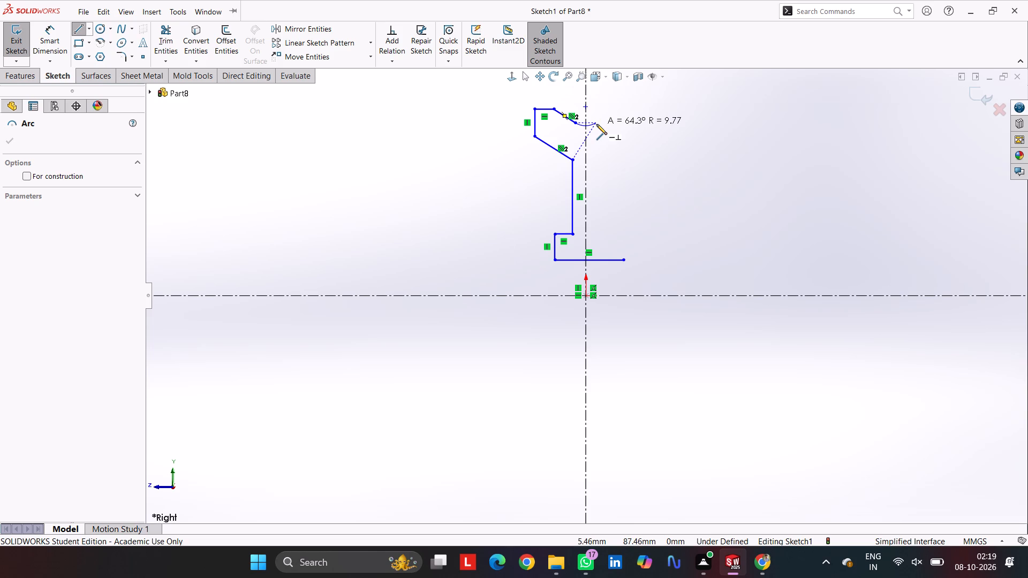
left_click(596, 124)
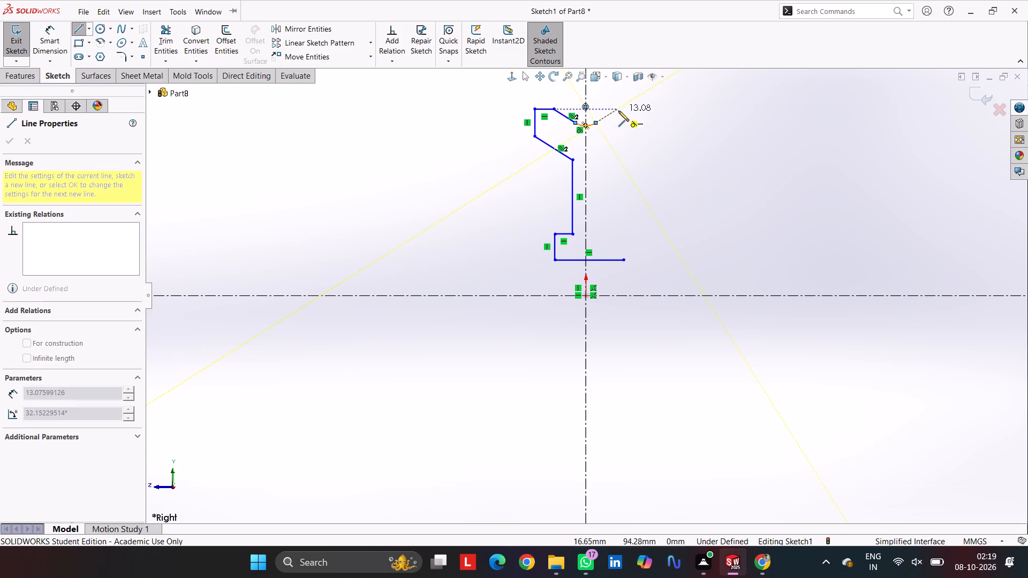
left_click(618, 111)
Close the profile down its right side, matching the left with a 14 mm rim edge, sloped flank, 38 mm web and 13 mm foot edge.
left_click(640, 111)
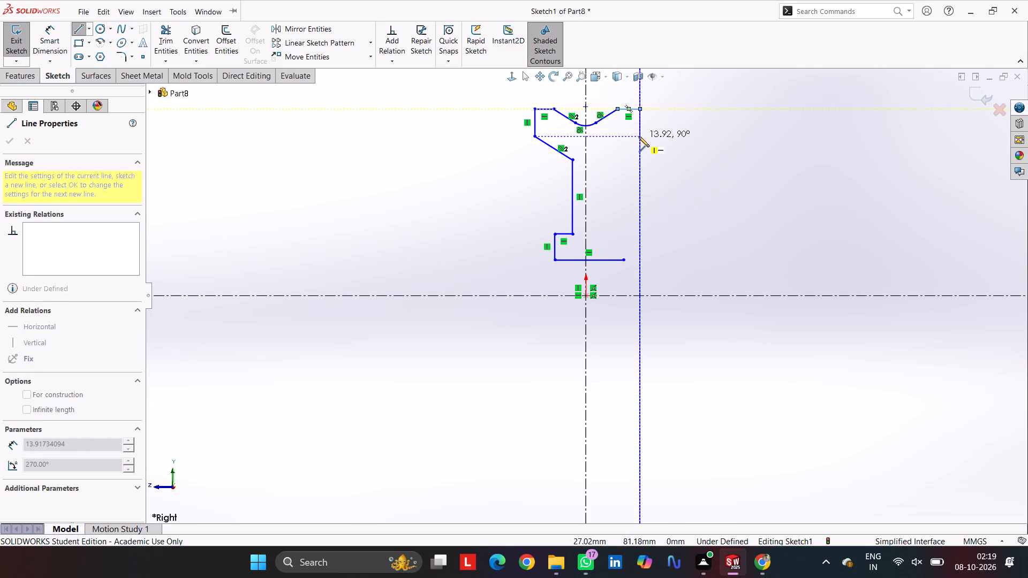
left_click(639, 136)
left_click(603, 161)
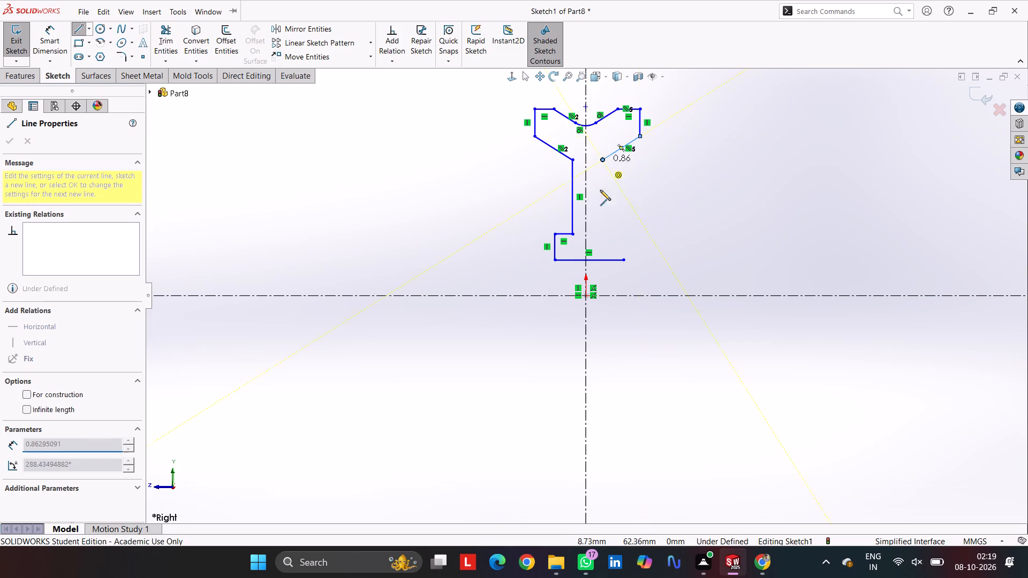
left_click(602, 233)
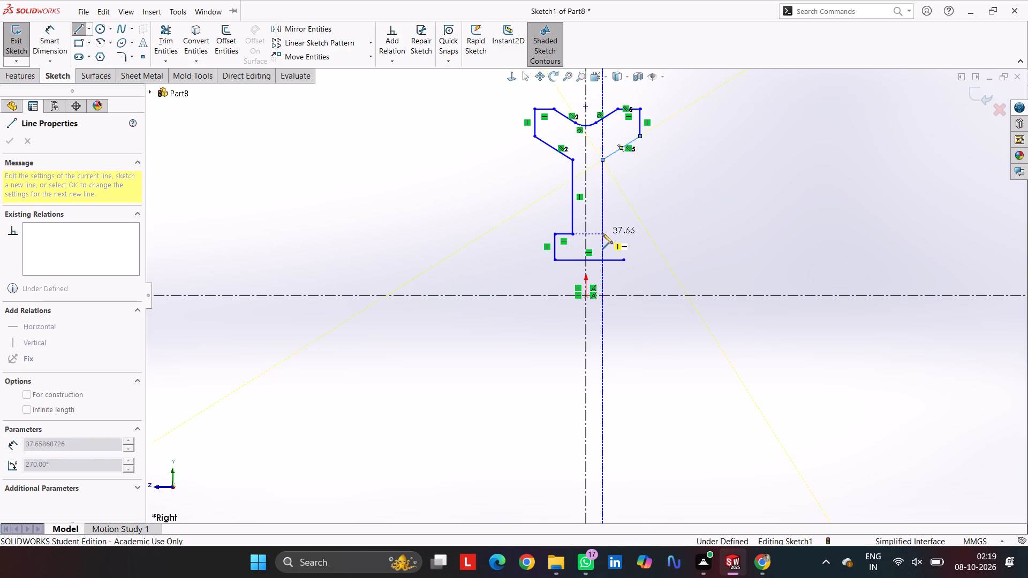
left_click(624, 234)
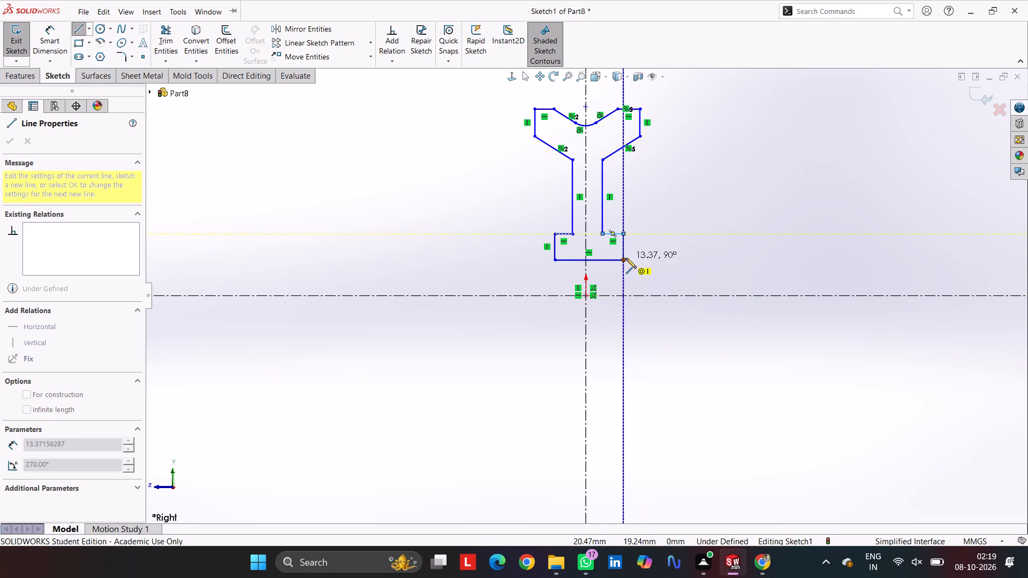
left_click(626, 258)
key("Escape")
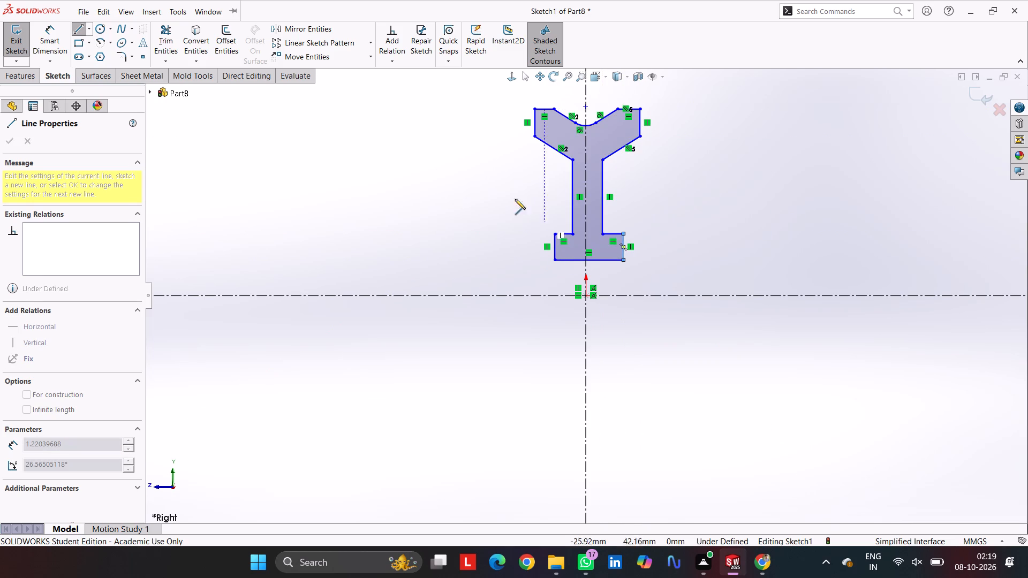
key("Escape")
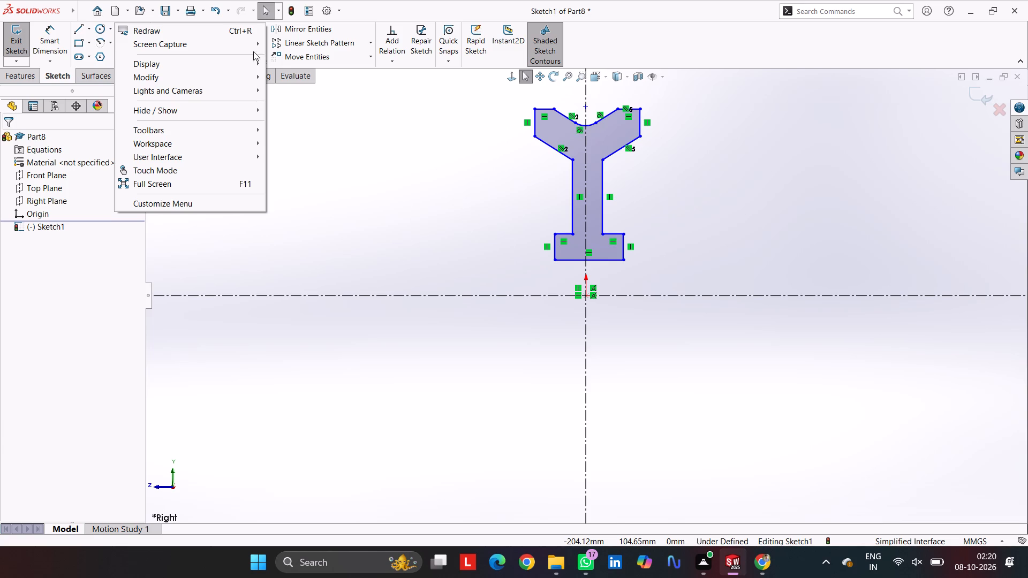
Dimension the distance from the groove arc's centre to the origin as 5.63/2 mm.
left_click(56, 33)
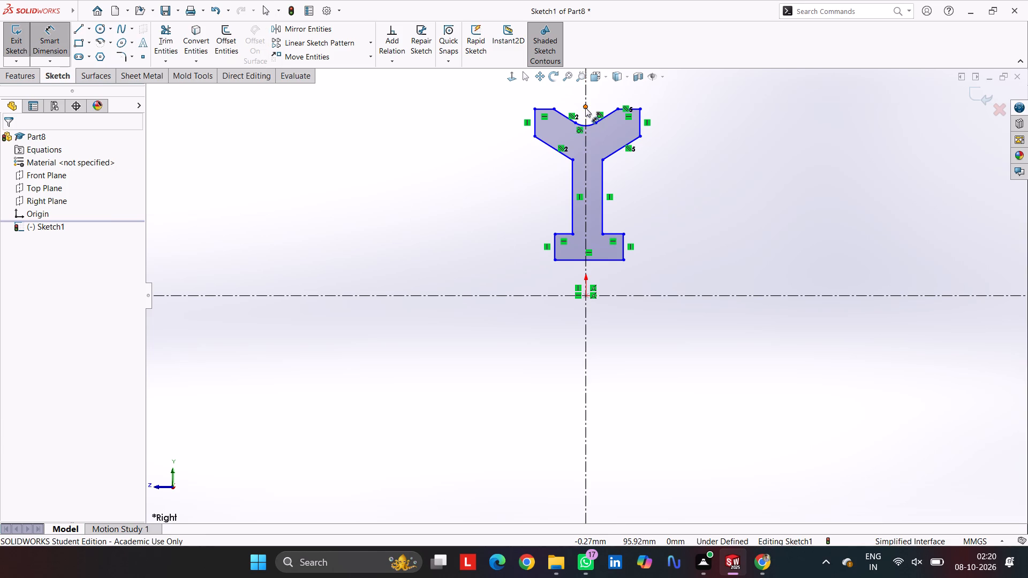
left_click(585, 108)
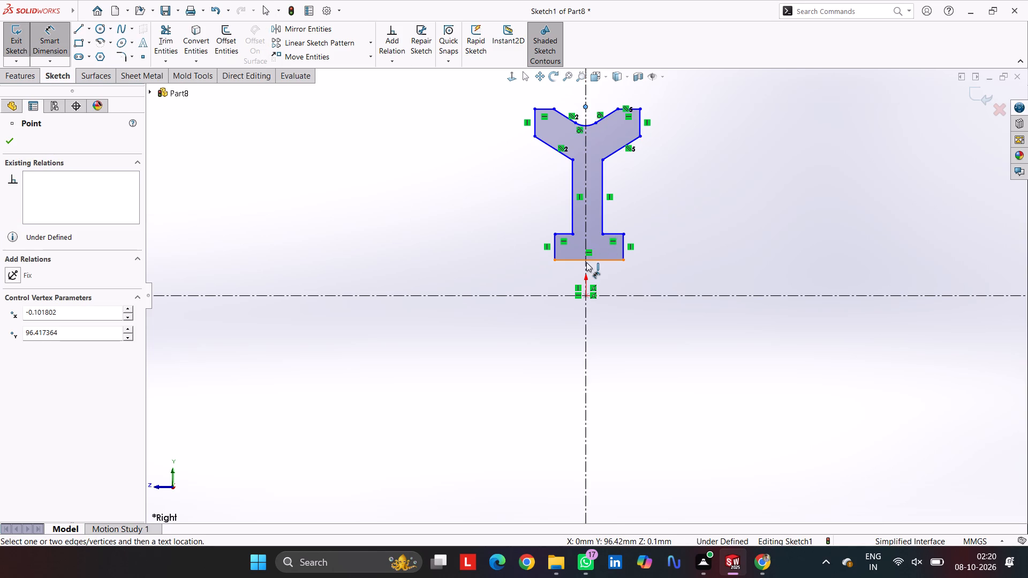
left_click(587, 295)
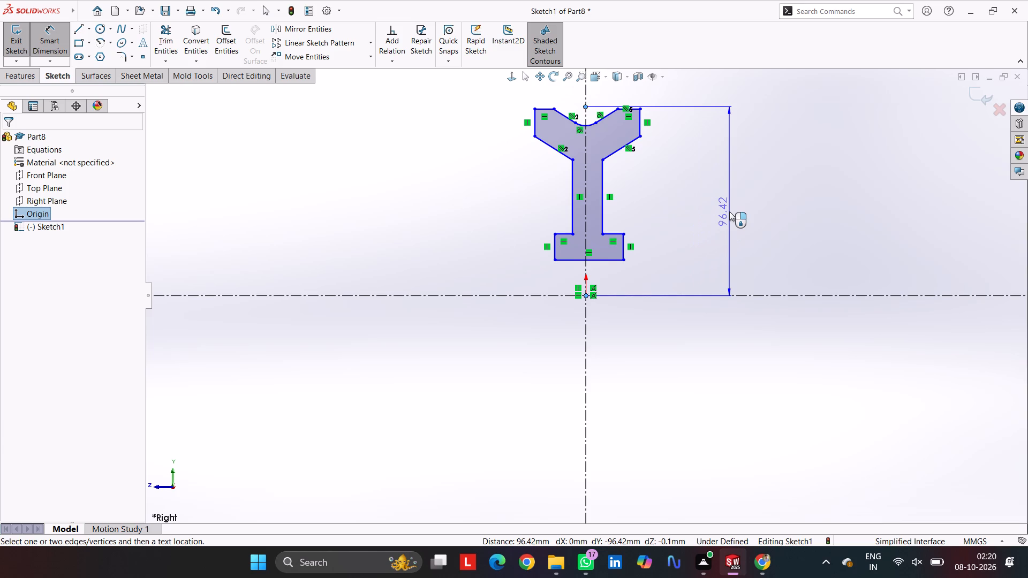
left_click(729, 211)
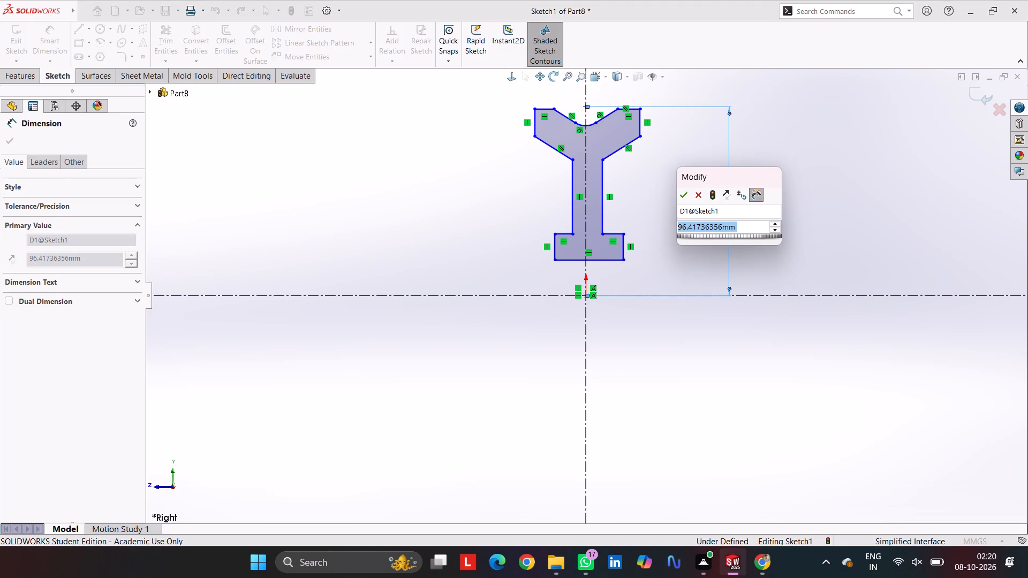
type("5.63")
type("/2")
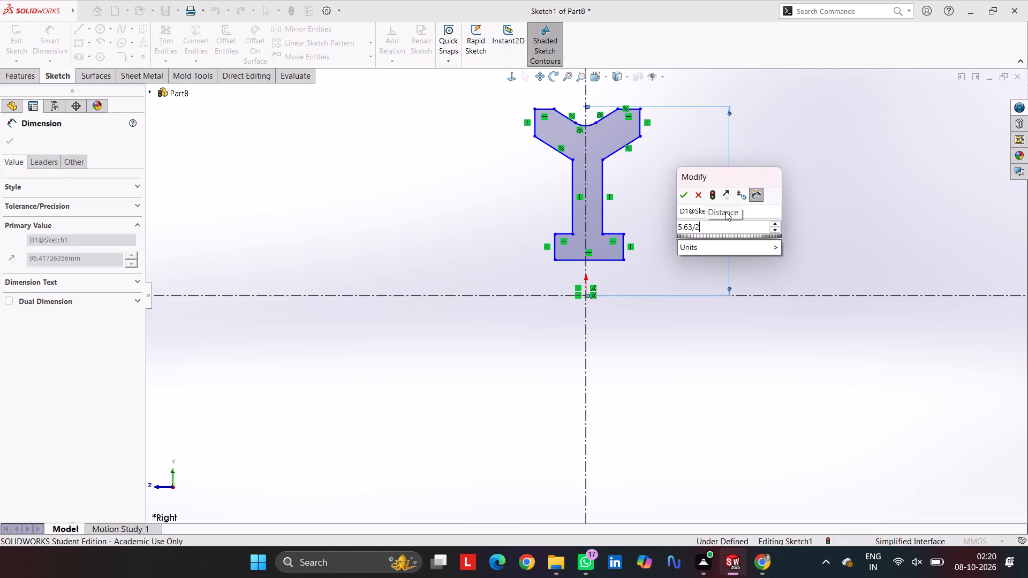
key("Return")
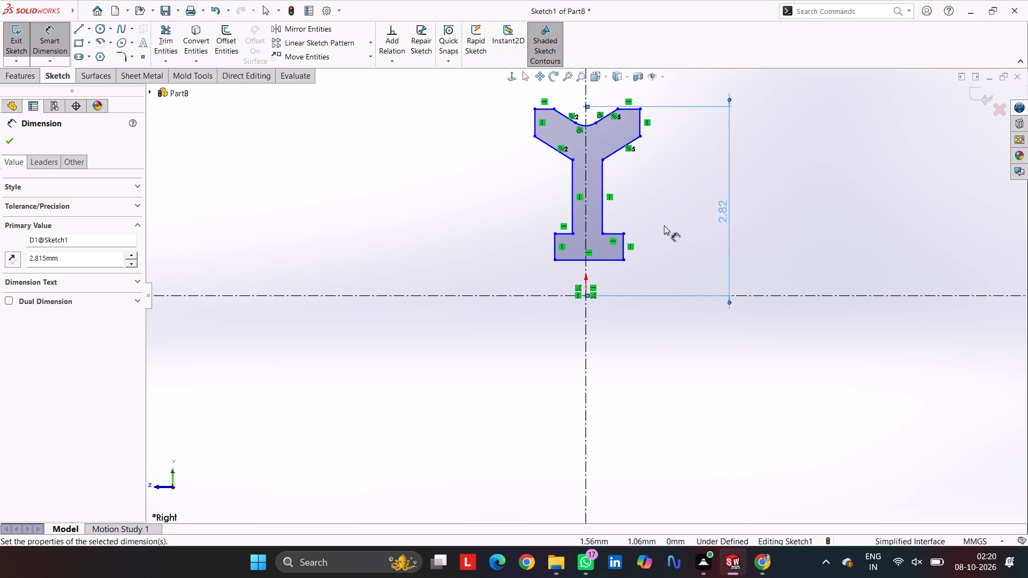
Dimension the distance from the groove arc's lowest point to the origin as 5.25/2 mm.
left_click(586, 126)
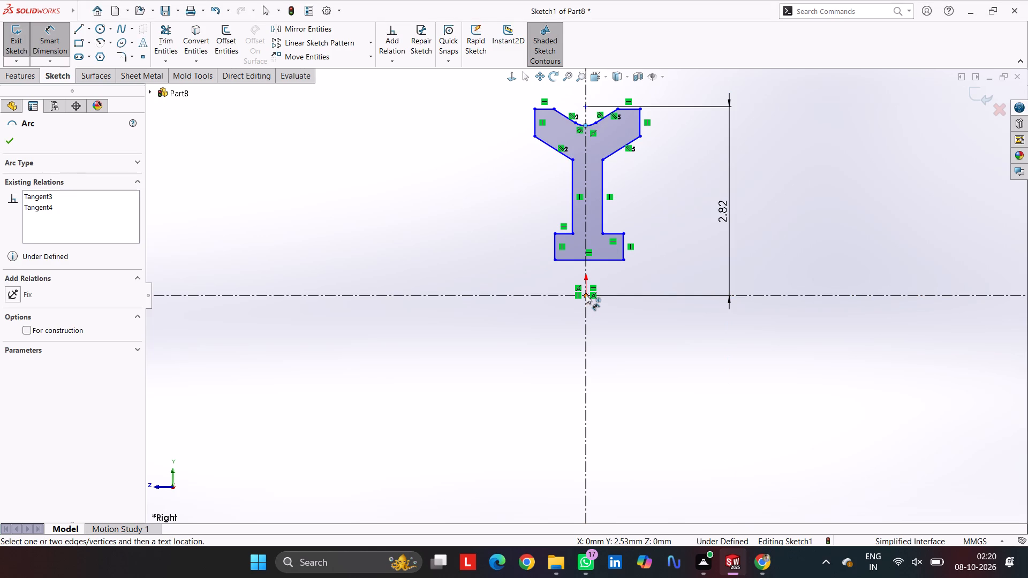
left_click(586, 294)
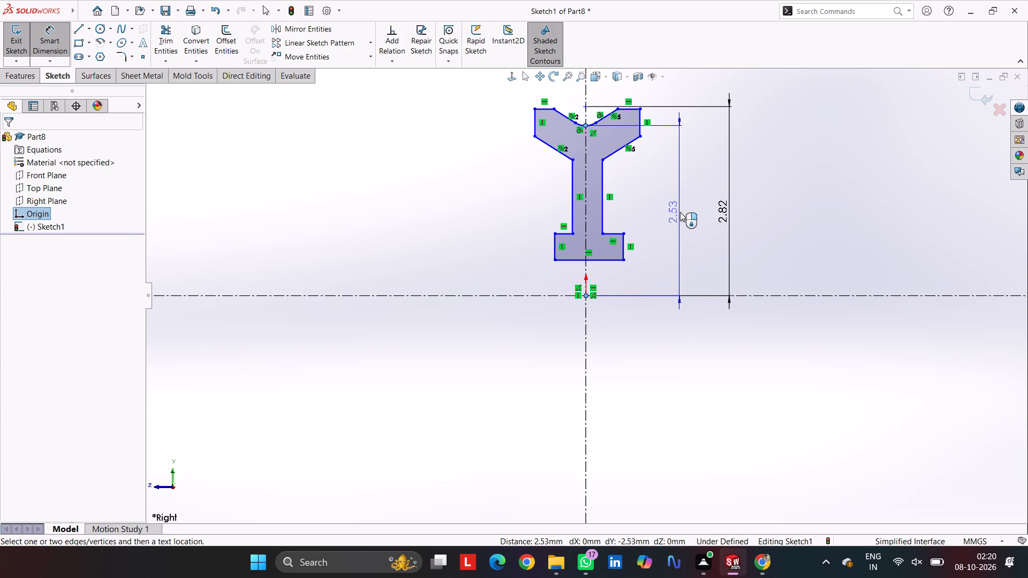
left_click(681, 211)
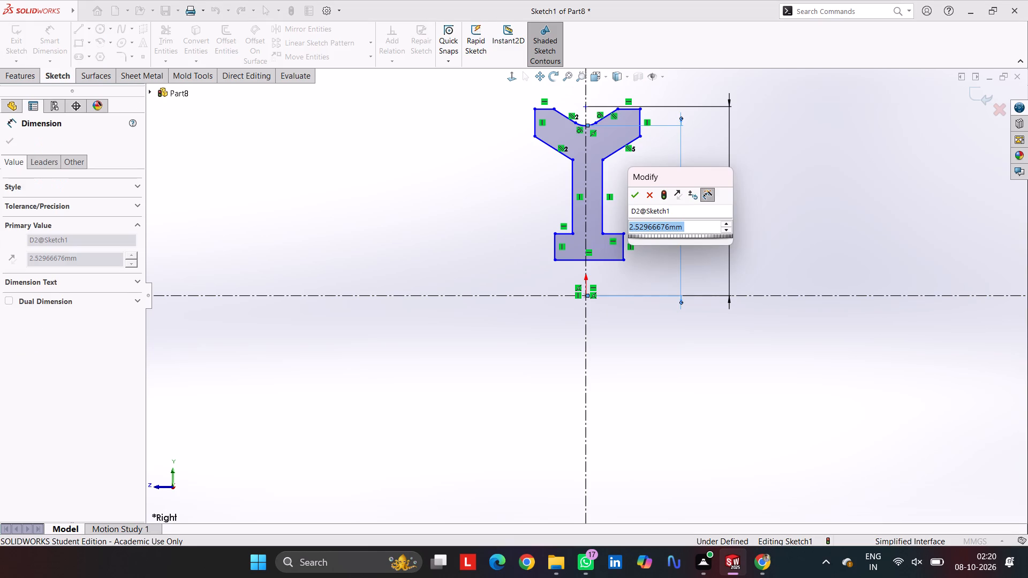
type("5.25/2")
key("Return")
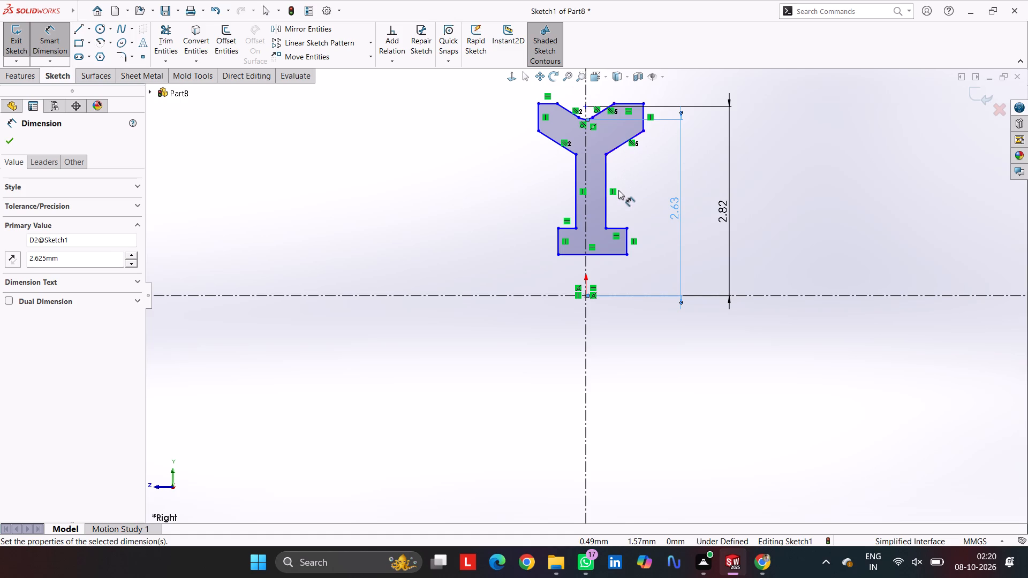
key("Escape")
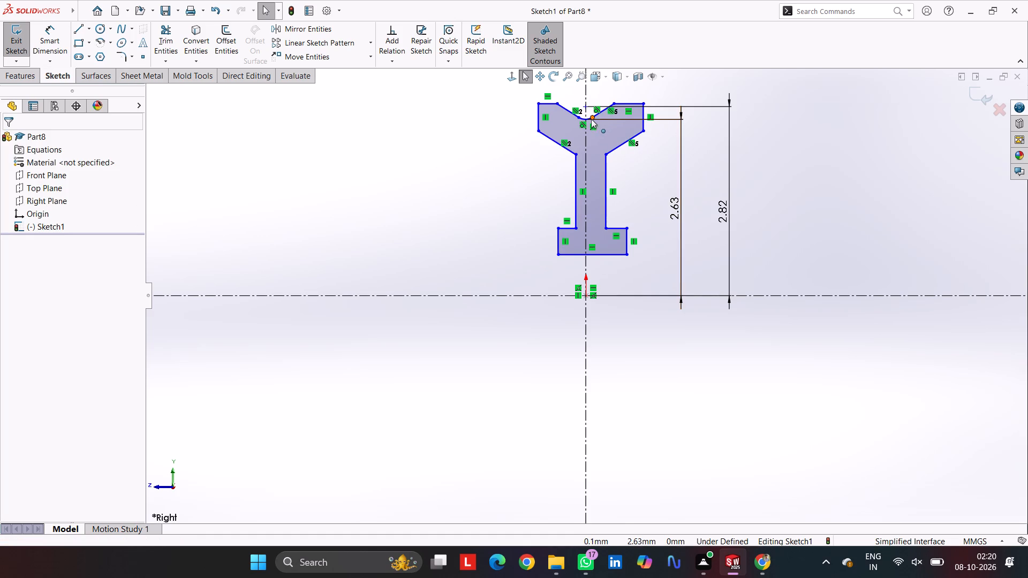
Add a Vertical relation between the groove arc's midpoint and the origin.
scroll(585, 119, "down", 7)
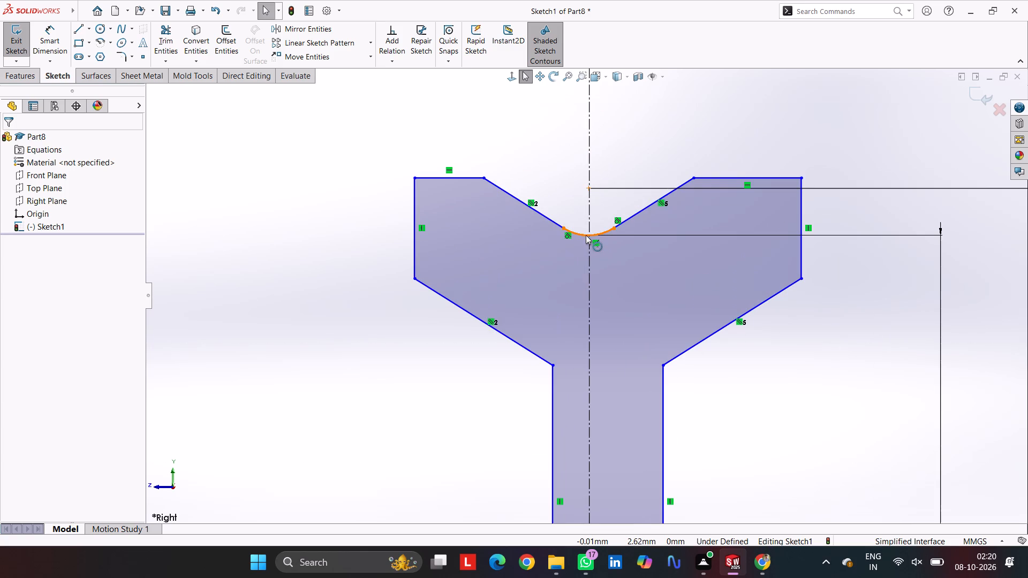
left_click(588, 234)
scroll(572, 410, "up", 3)
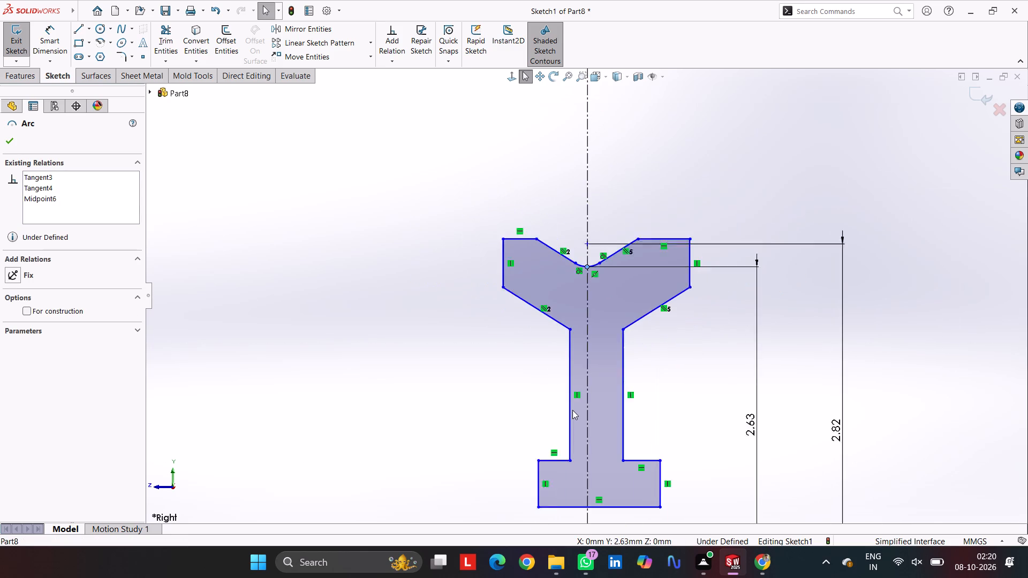
scroll(572, 410, "up", 3)
left_click(587, 495, "ctrl")
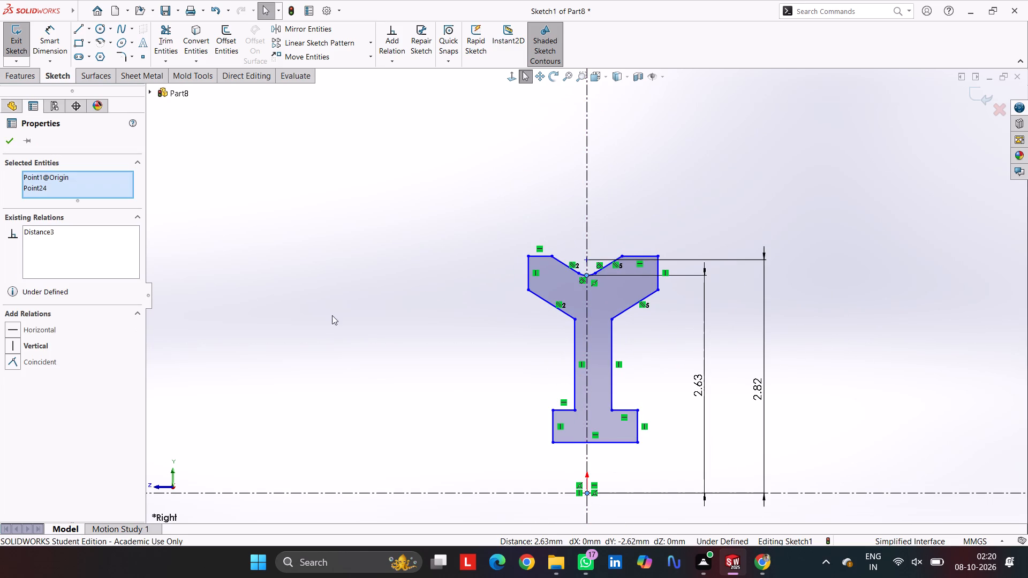
left_click(39, 341)
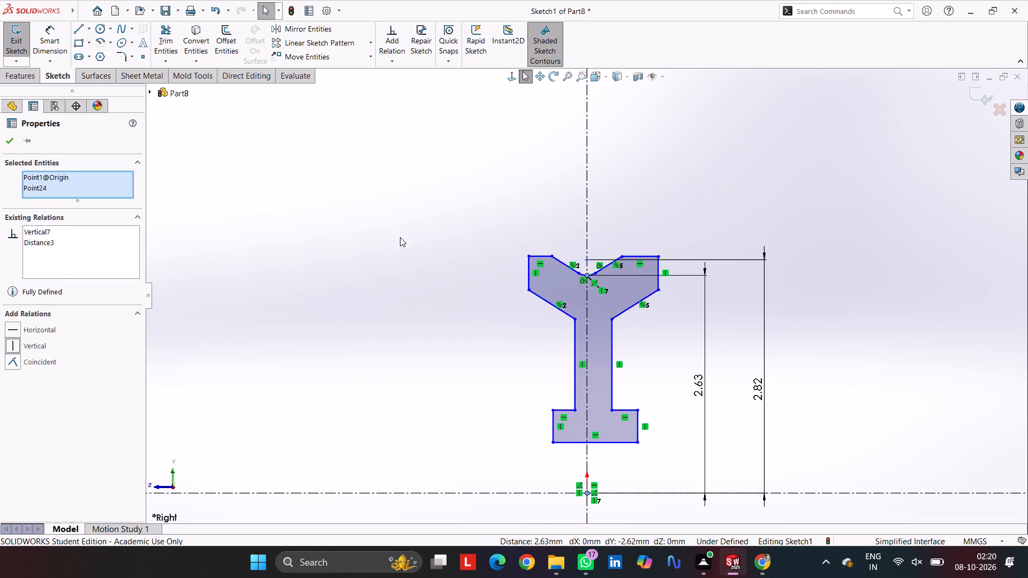
key("grave")
key("Escape")
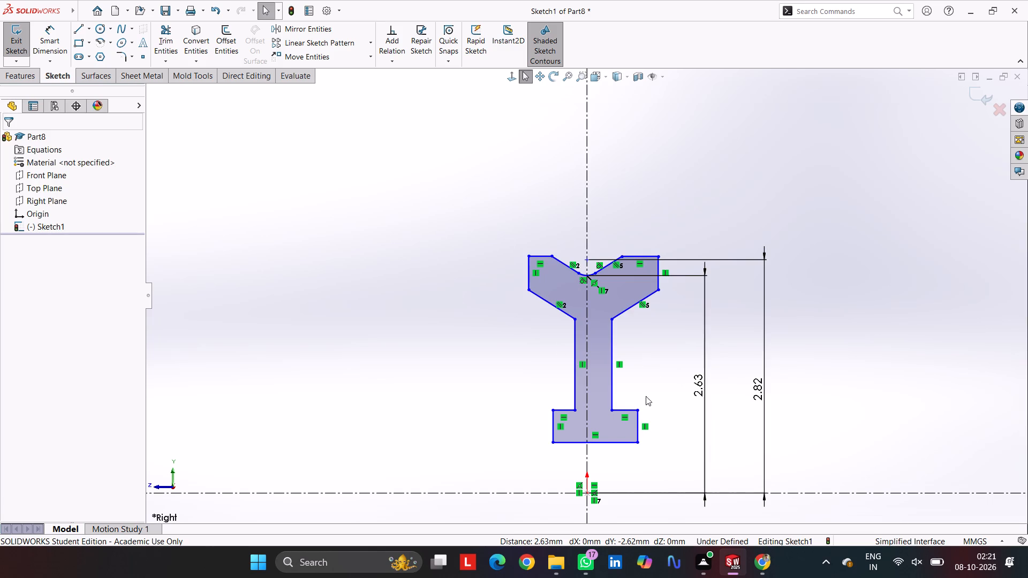
Dimension the length of the profile's bottom edge as 1.63 mm.
left_click(42, 32)
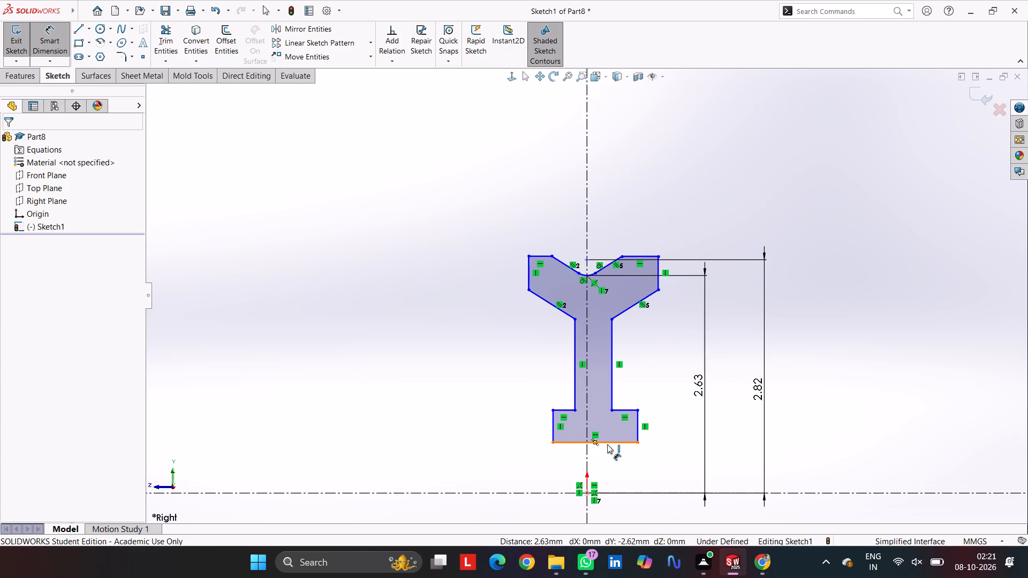
left_click(610, 444)
left_click(613, 508)
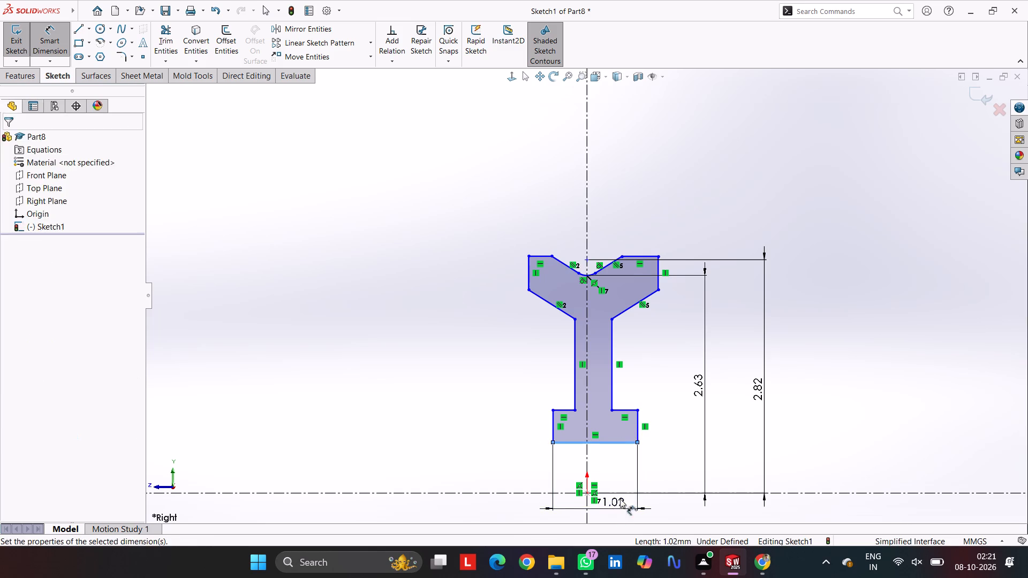
type("1.")
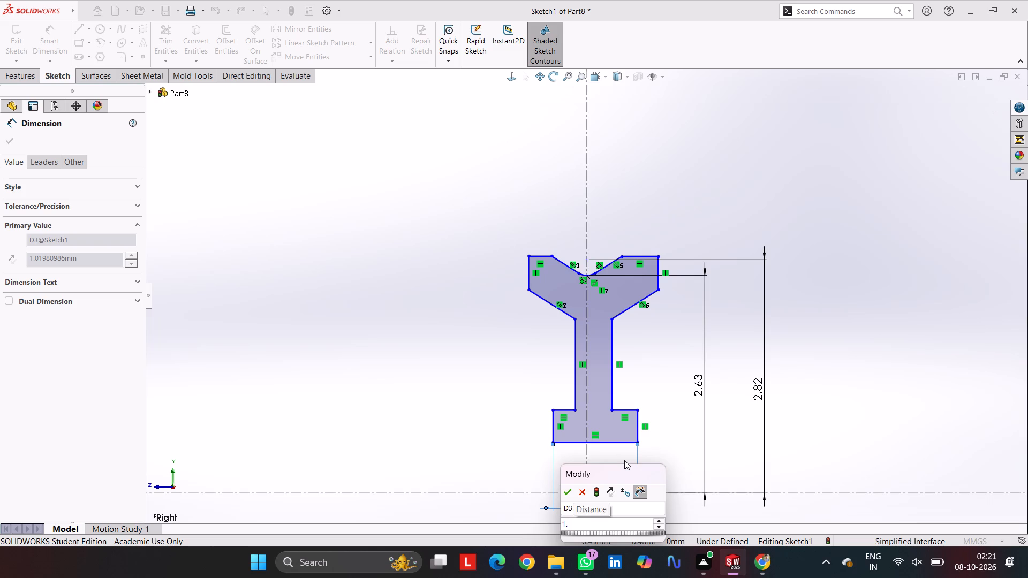
type("63")
key("Return")
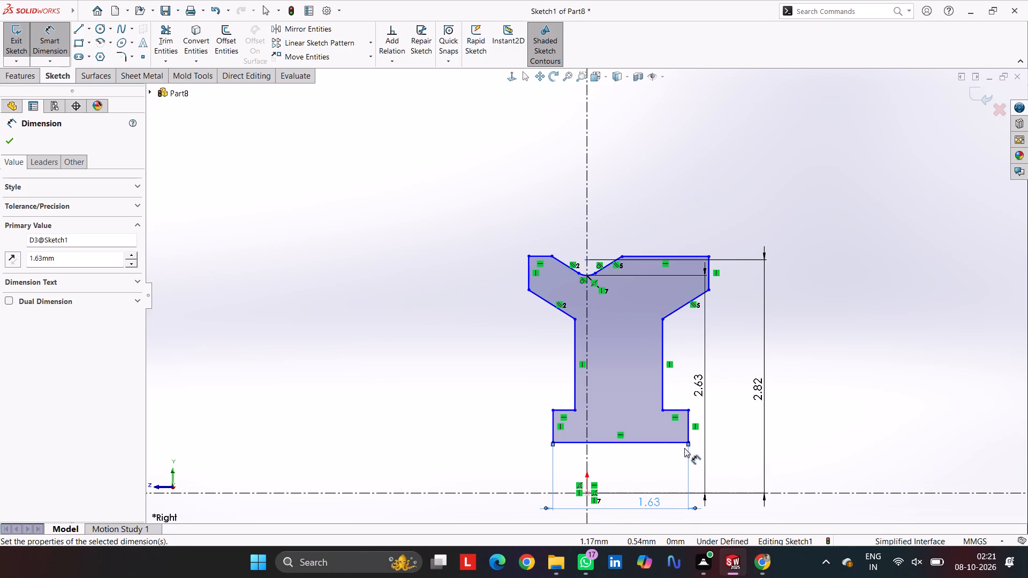
key("Escape")
Add a Vertical relation between the midpoint of the profile's bottom edge and the origin.
left_click(621, 444)
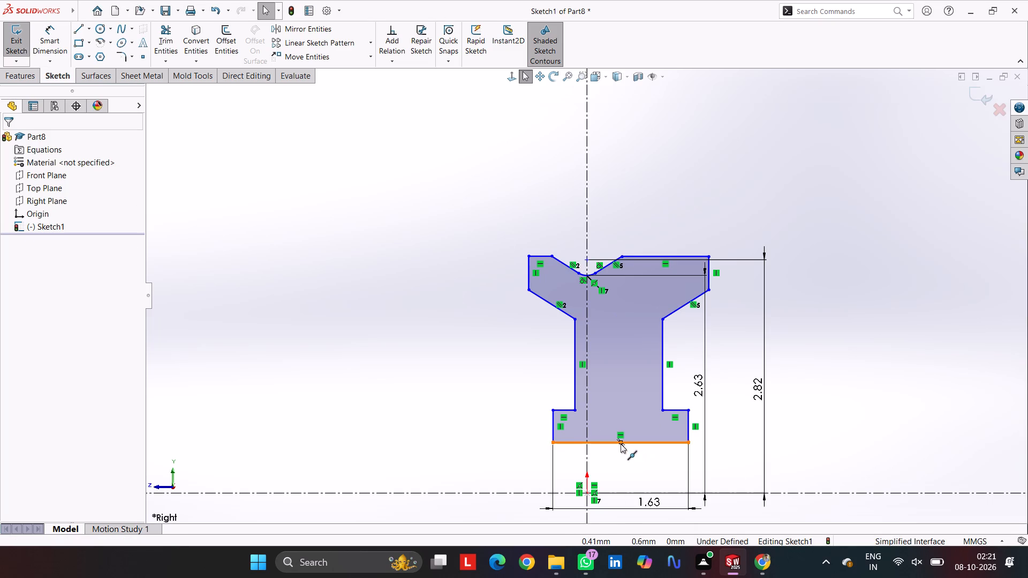
left_click(586, 495, "ctrl")
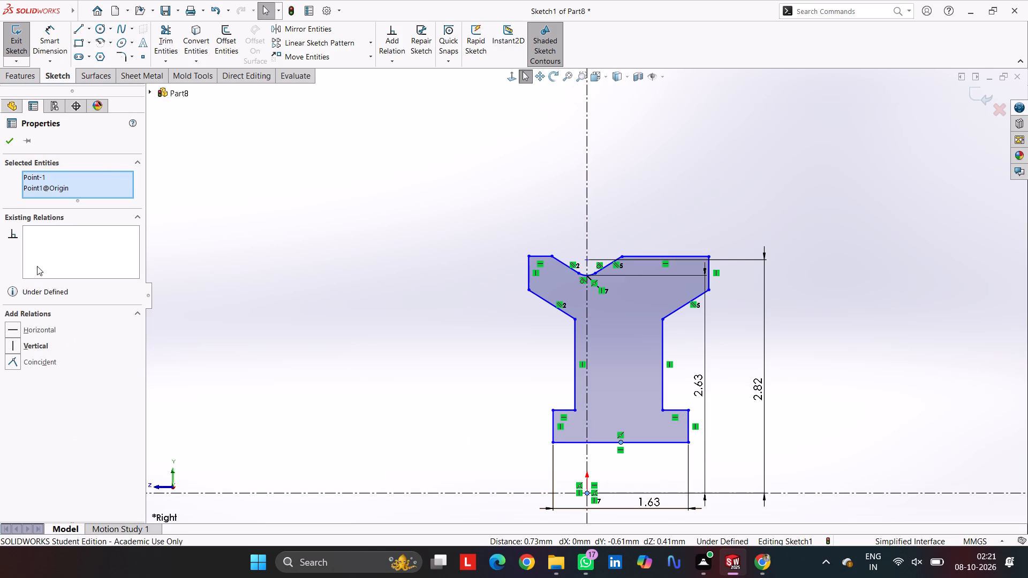
left_click(30, 349)
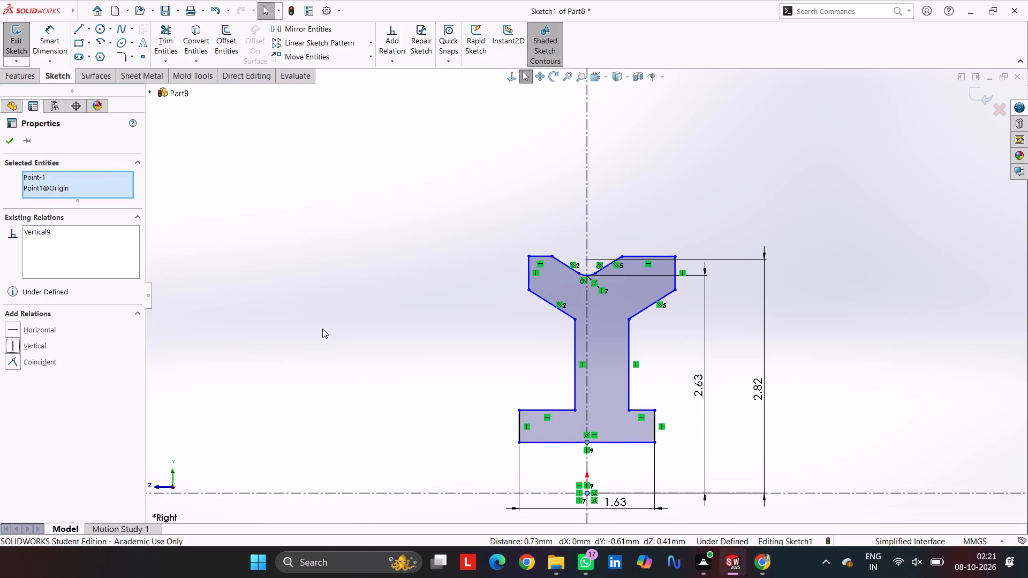
key("Escape")
key("Escape")
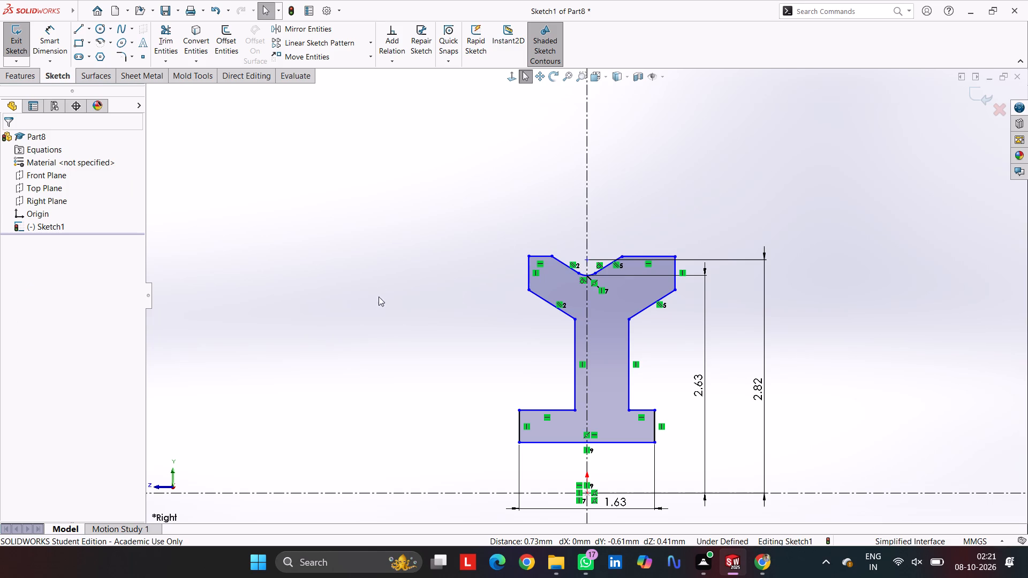
Dimension the web's width between its two vertical sides as 0.38 mm.
left_click(51, 36)
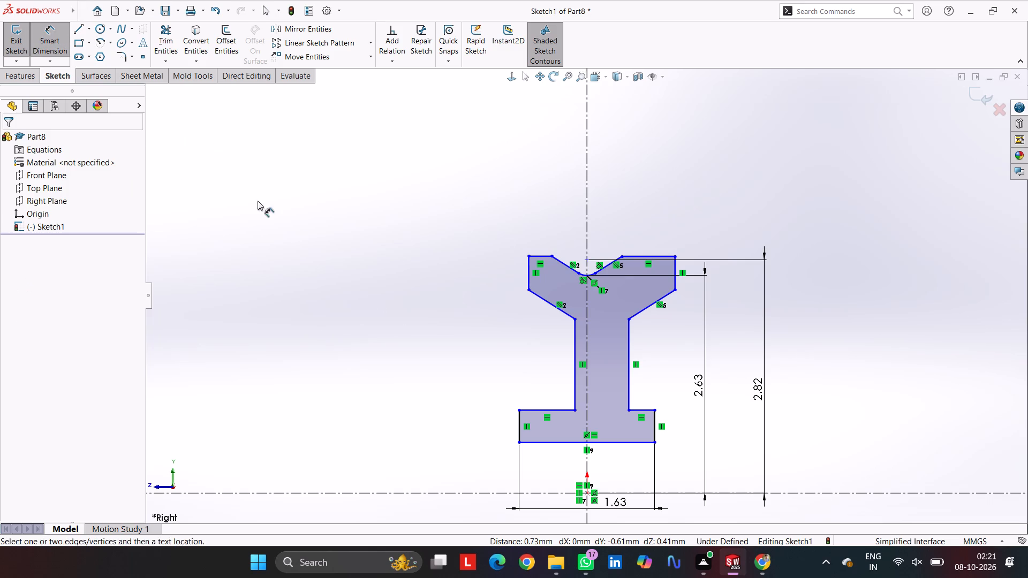
left_click(630, 361)
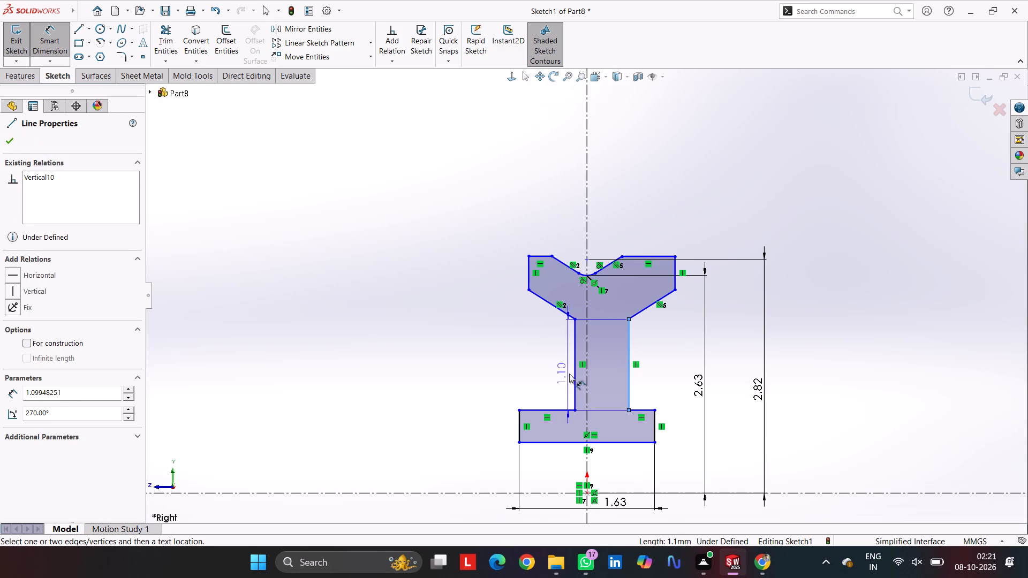
left_click(573, 374)
left_click(603, 346)
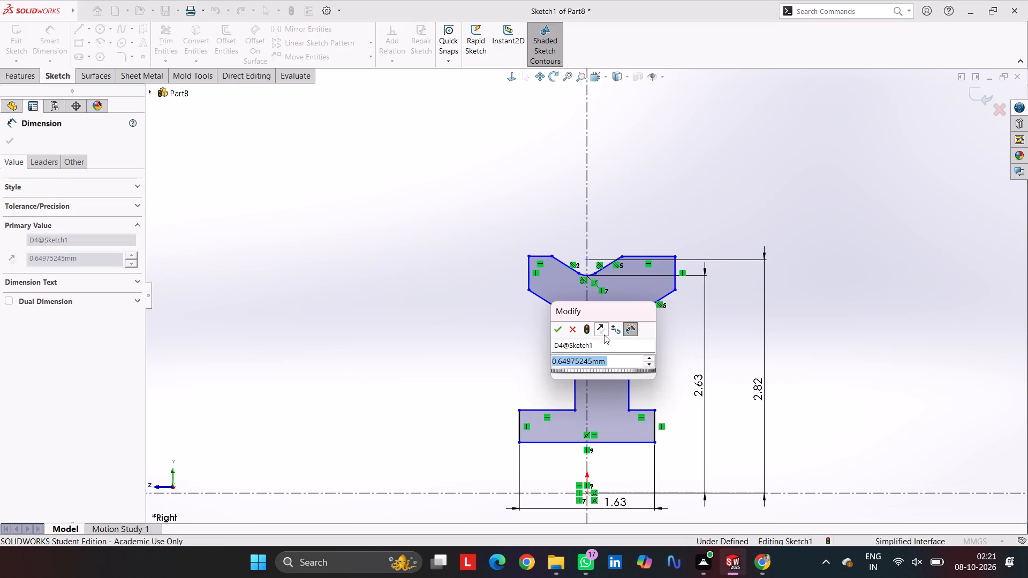
type("0.38")
key("Return")
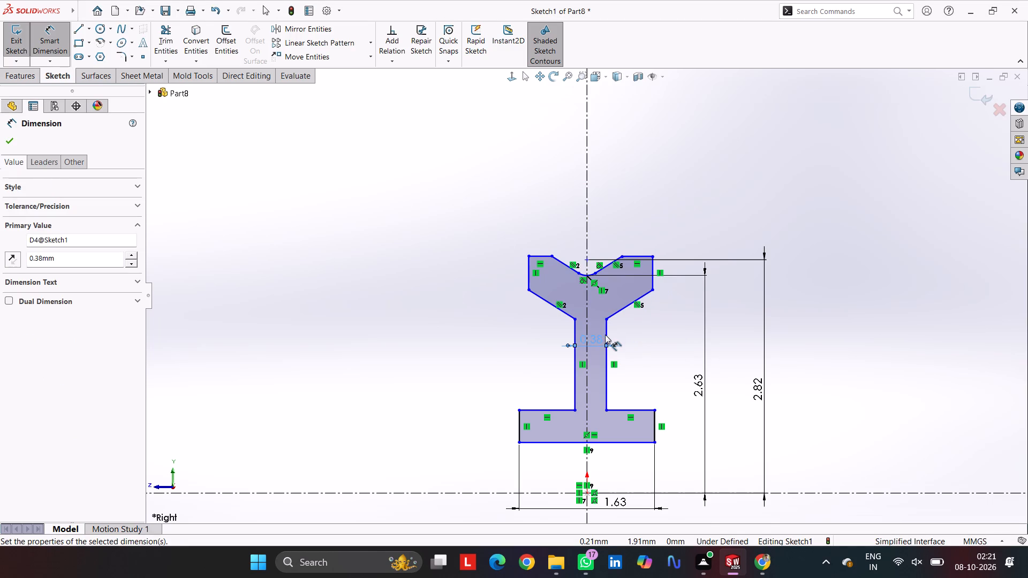
Dimension the web's right side from the vertical construction line as .38/2 mm to centre the web.
left_click(606, 383)
left_click(586, 382)
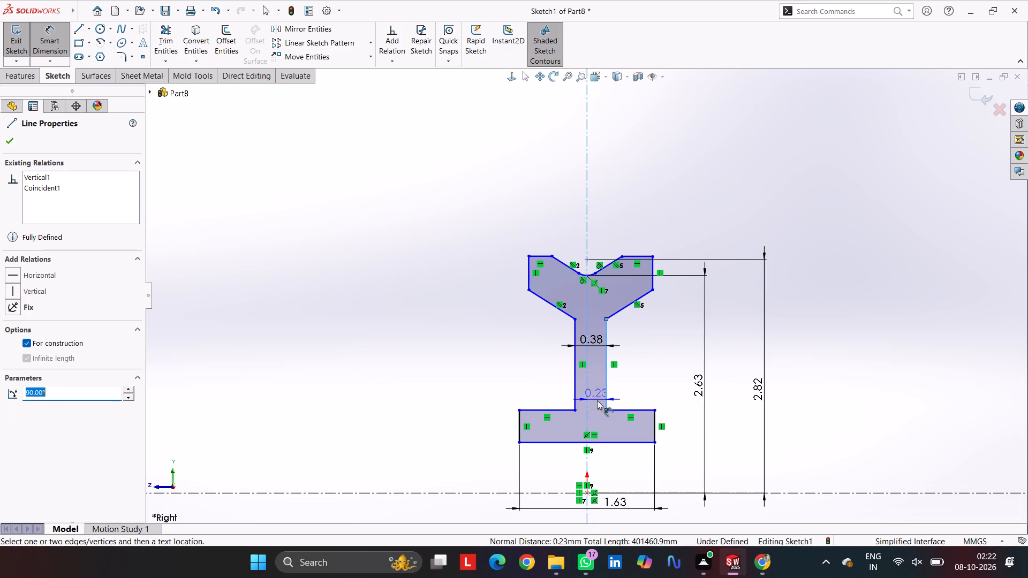
left_click(597, 400)
key("period")
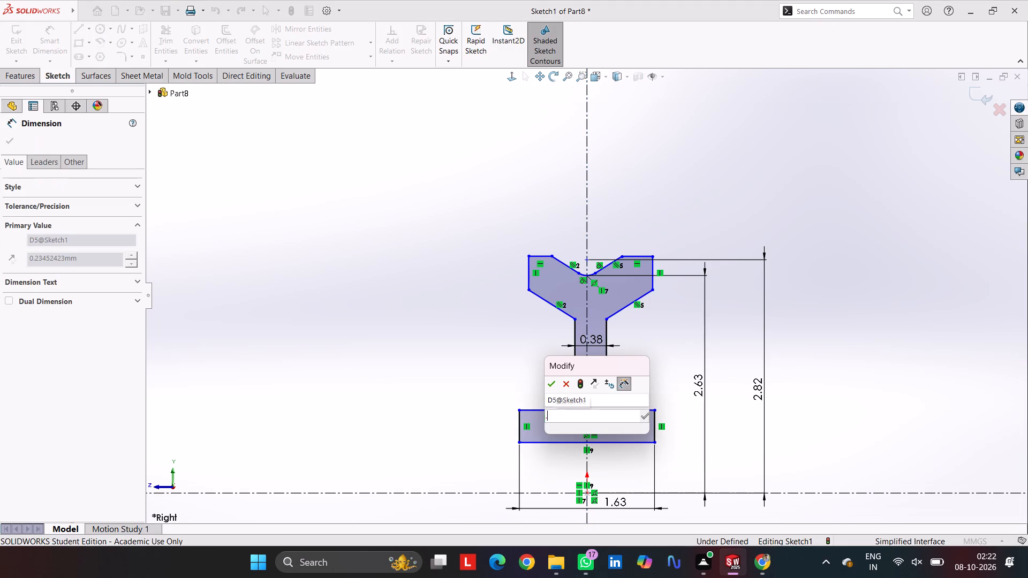
type("38")
type("/2")
key("Return")
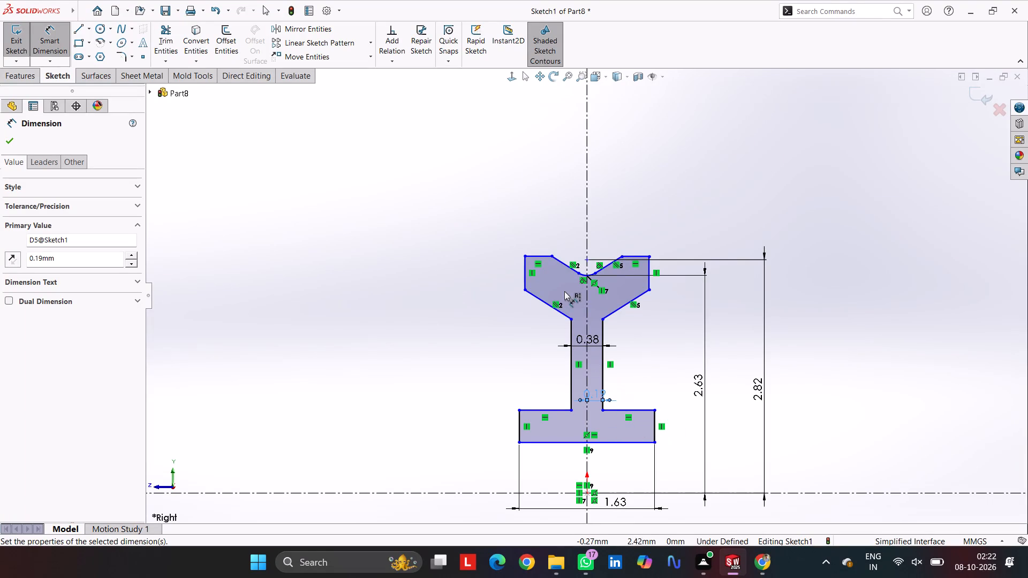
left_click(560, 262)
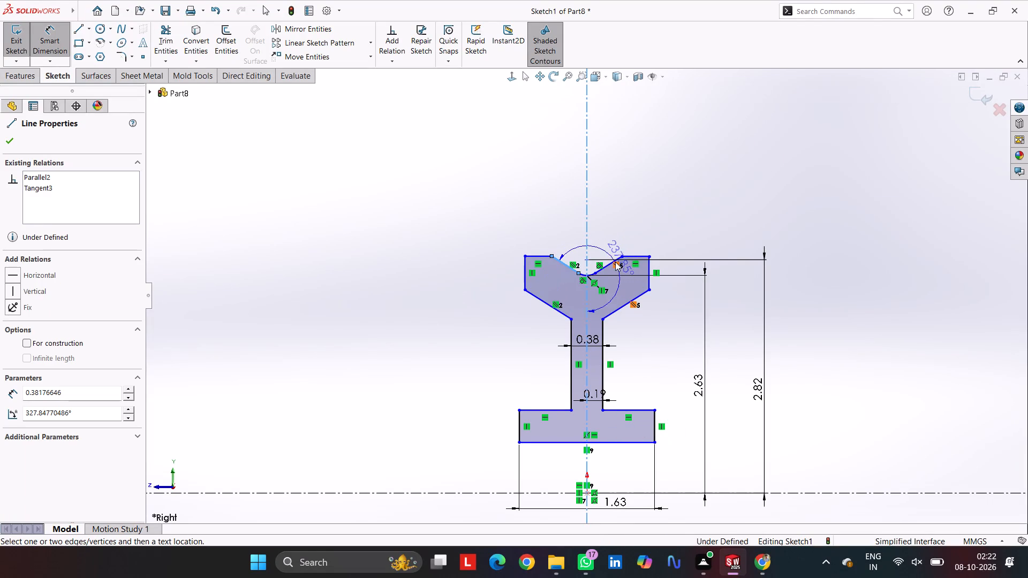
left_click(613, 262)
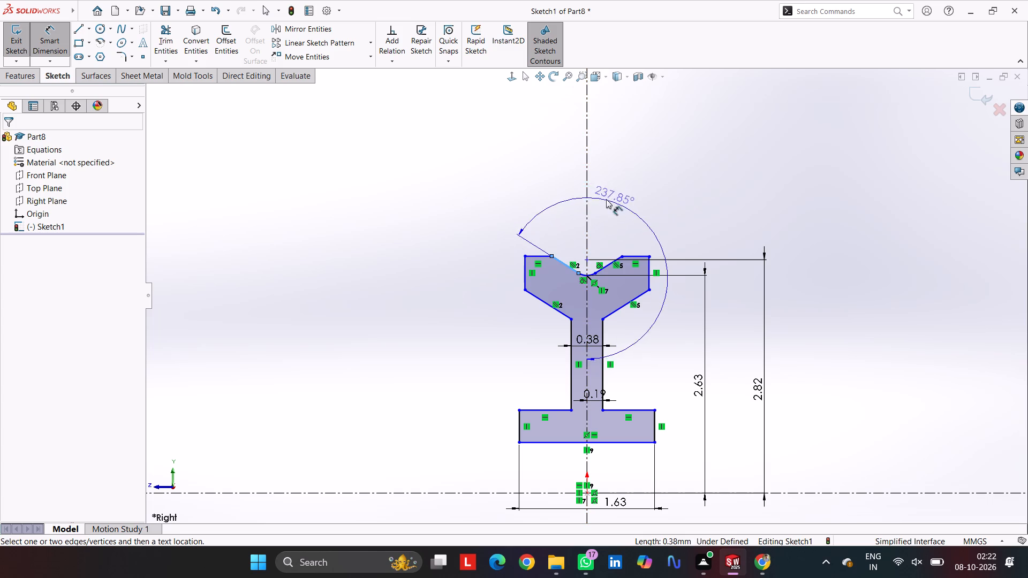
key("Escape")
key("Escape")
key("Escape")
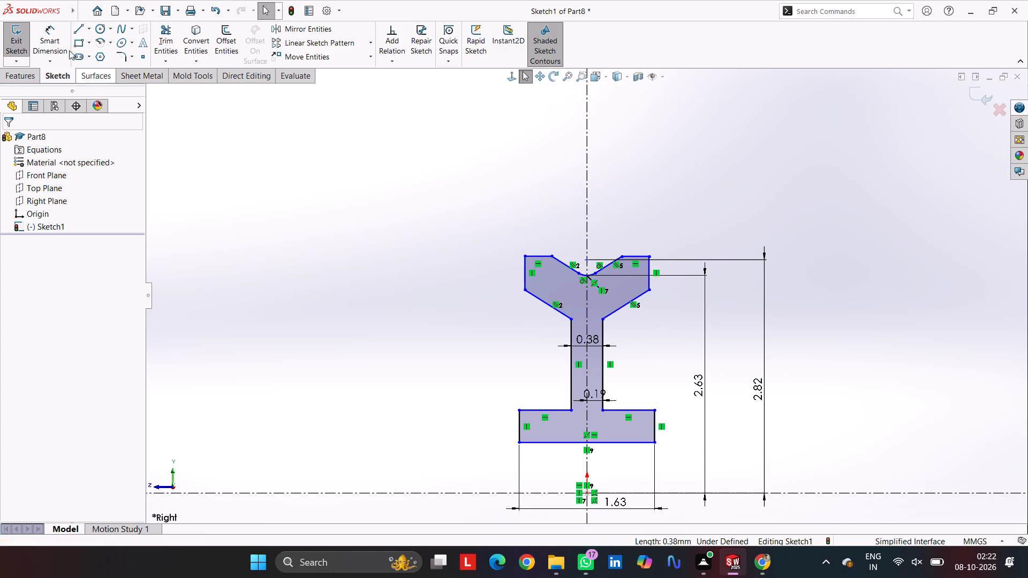
Dimension the angle between the groove's two sloped lines as 80°.
left_click(51, 33)
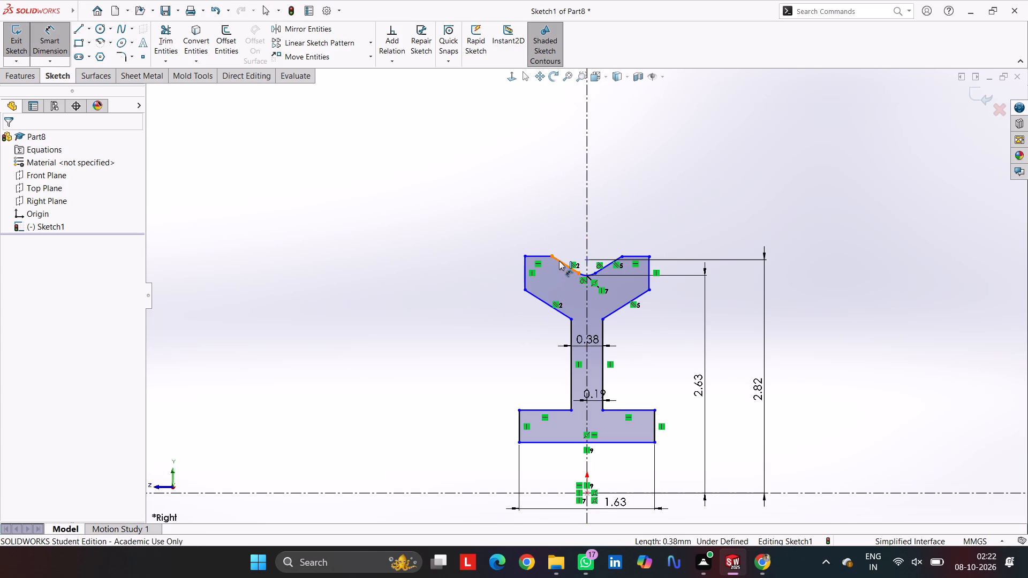
left_click(559, 261)
left_click(613, 261)
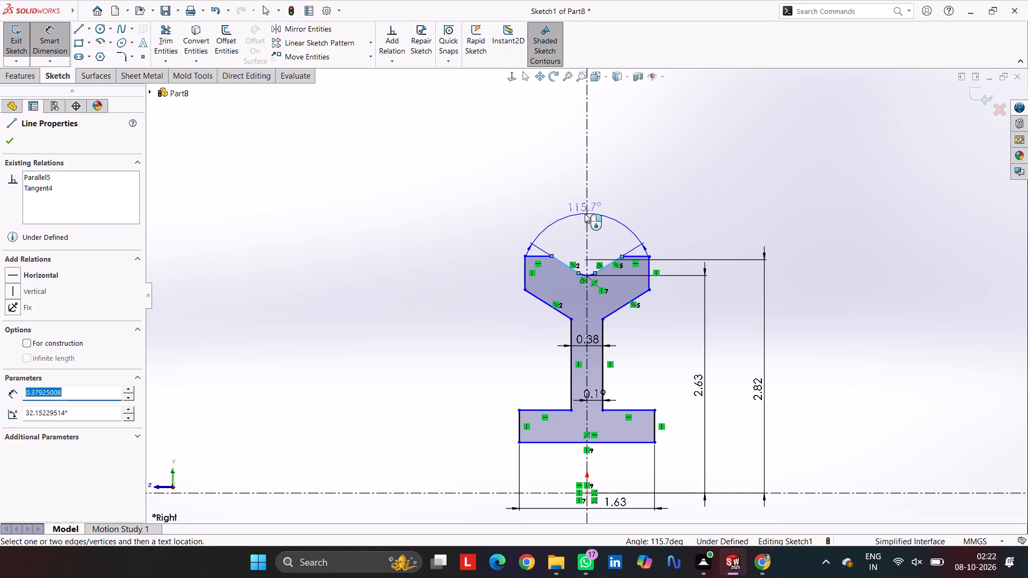
left_click(585, 214)
type("80")
key("Return")
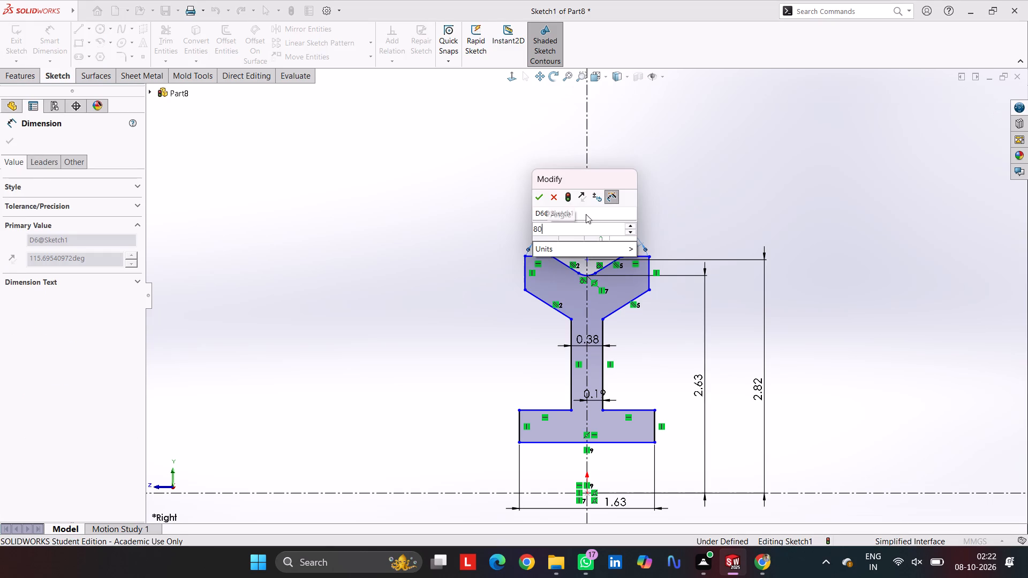
Dimension the angle between the vertical construction line and the groove's left sloped line as 40°.
left_click(586, 238)
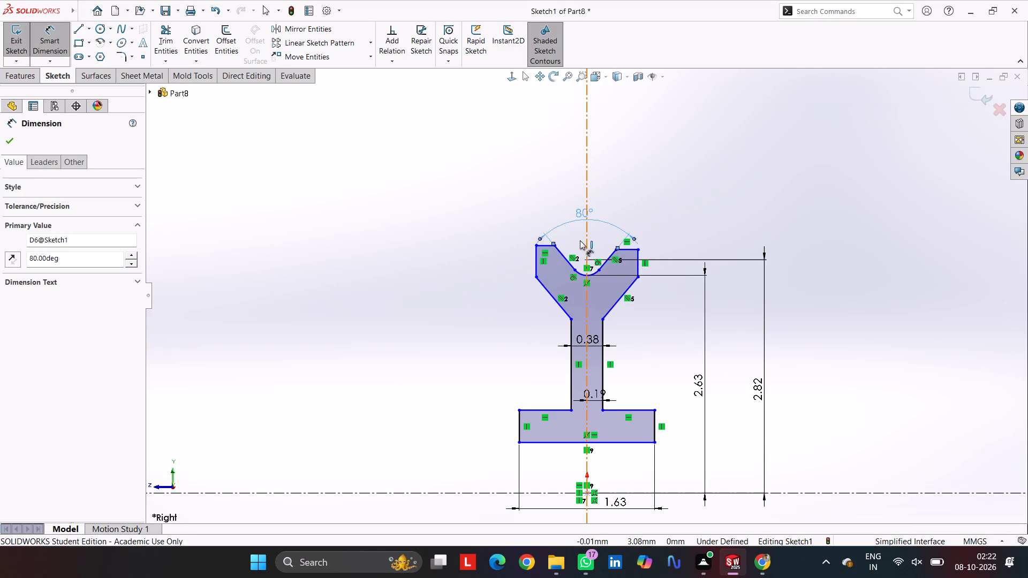
left_click(561, 252)
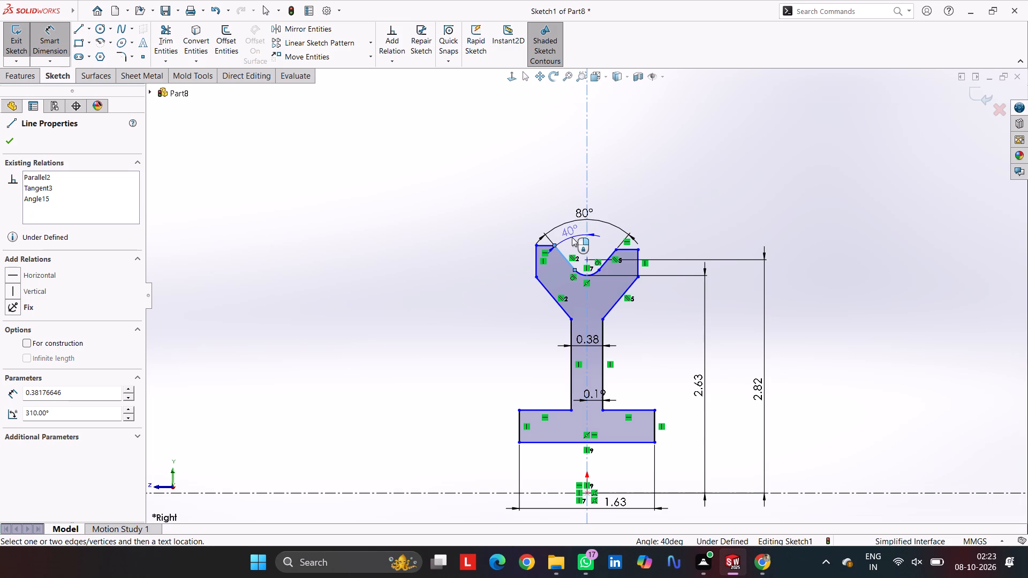
left_click(572, 238)
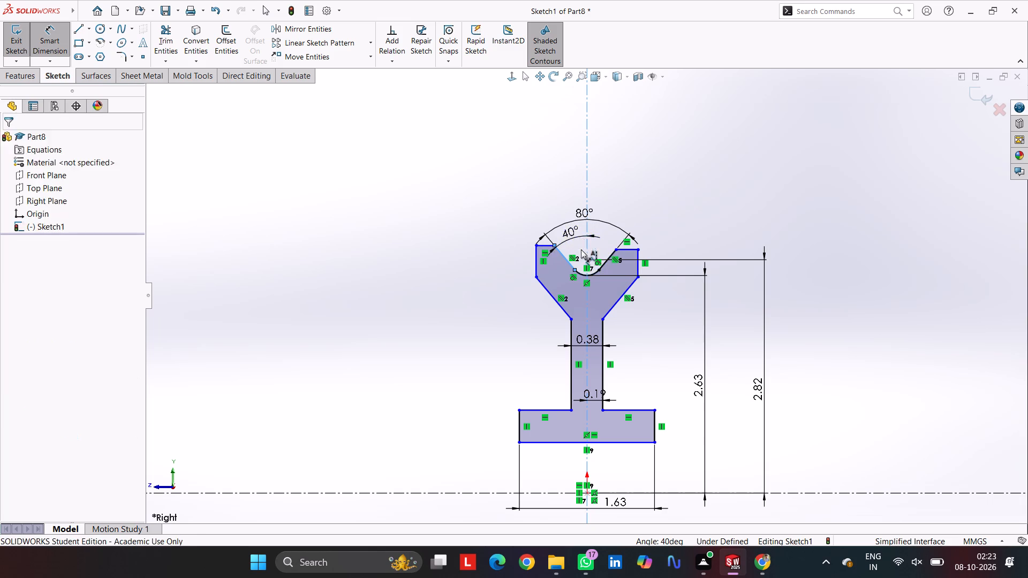
left_click(526, 224)
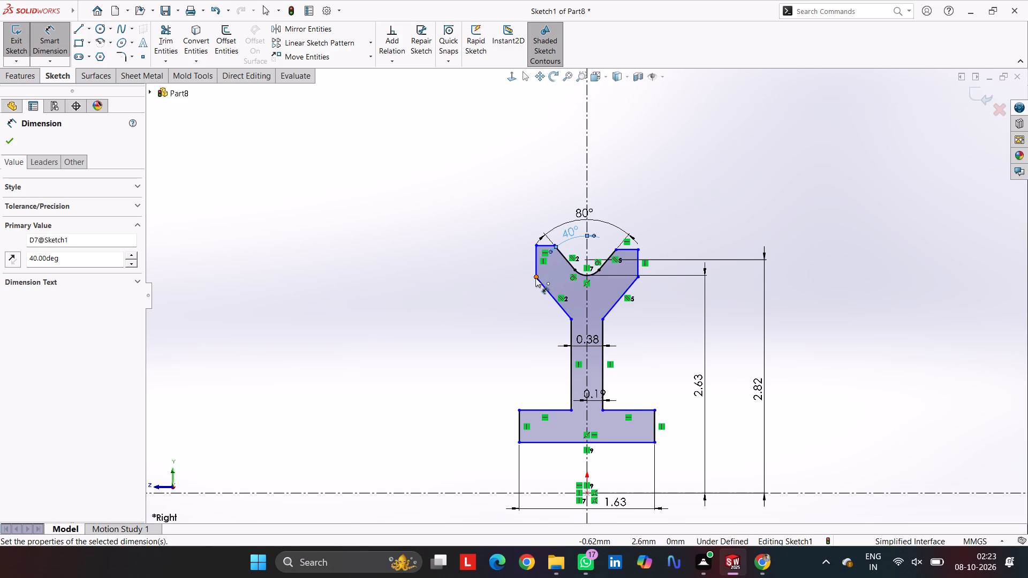
Dimension the horizontal distance between the grooved head's two outer top corners as 1.51 mm.
left_click(537, 248)
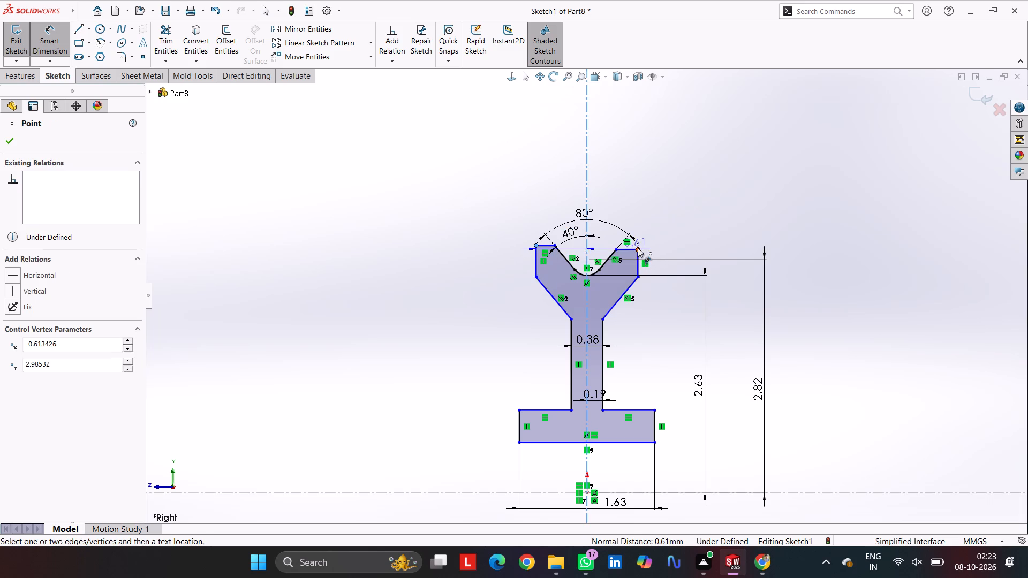
left_click(639, 248)
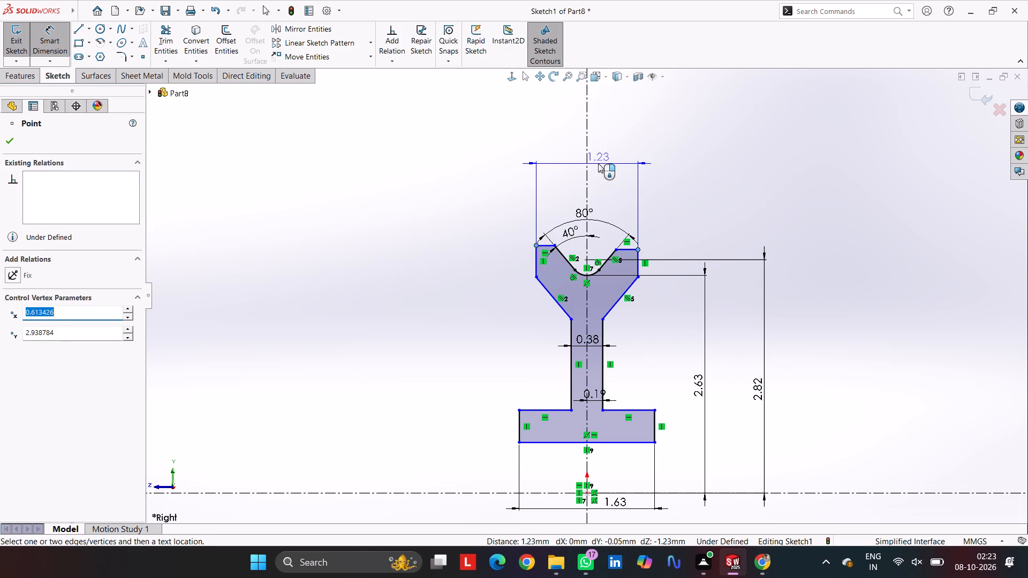
left_click(598, 163)
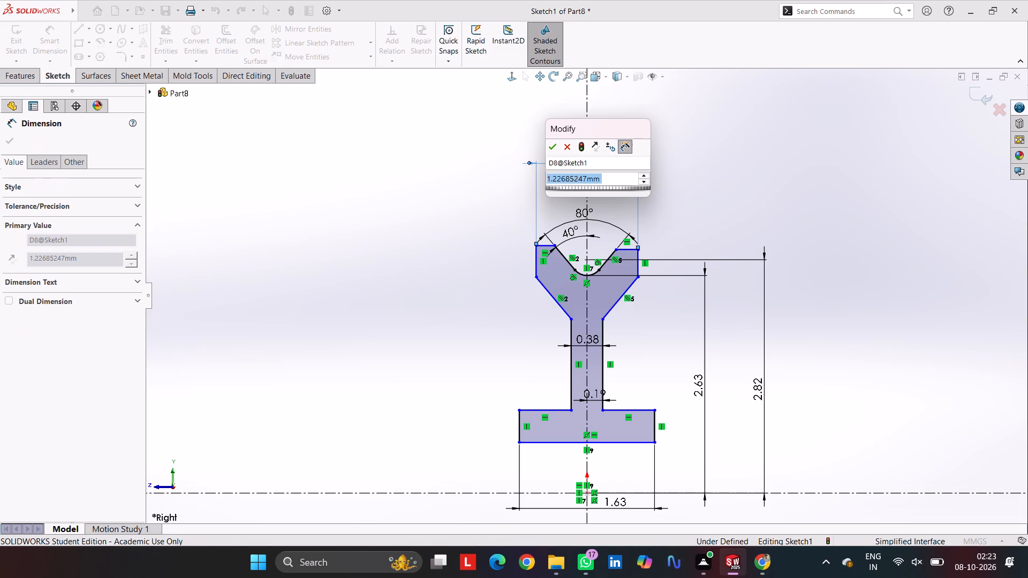
type("1.51")
key("Return")
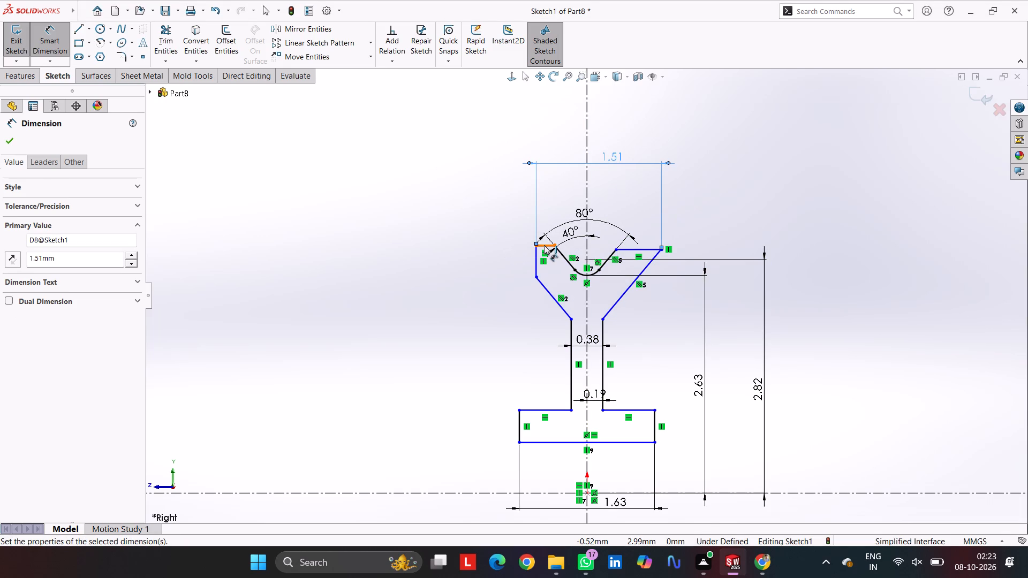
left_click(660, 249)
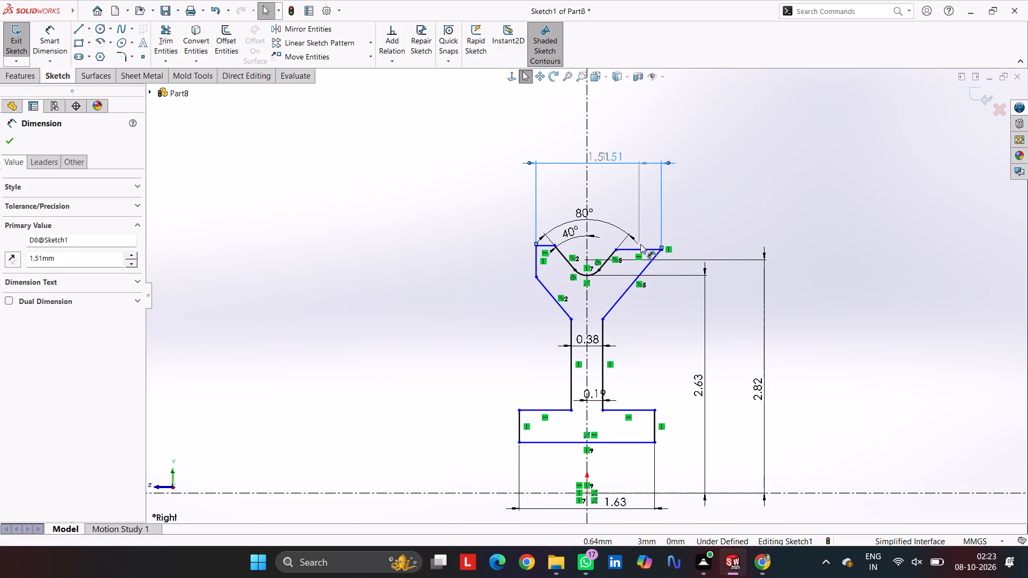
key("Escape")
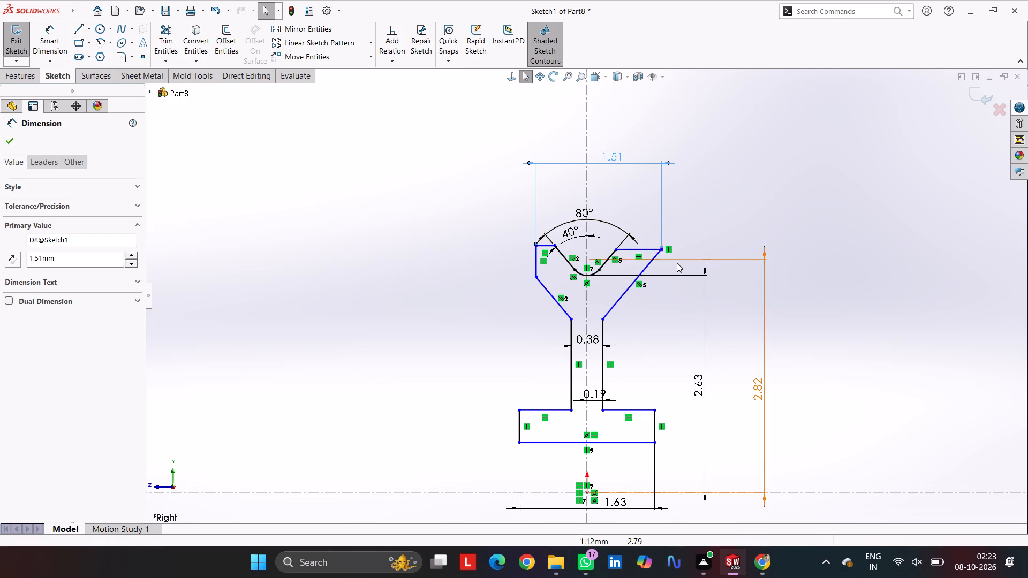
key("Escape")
Dimension the head's outer top-right corner from the vertical construction line as 1.51/2 mm to centre the head.
left_click(51, 36)
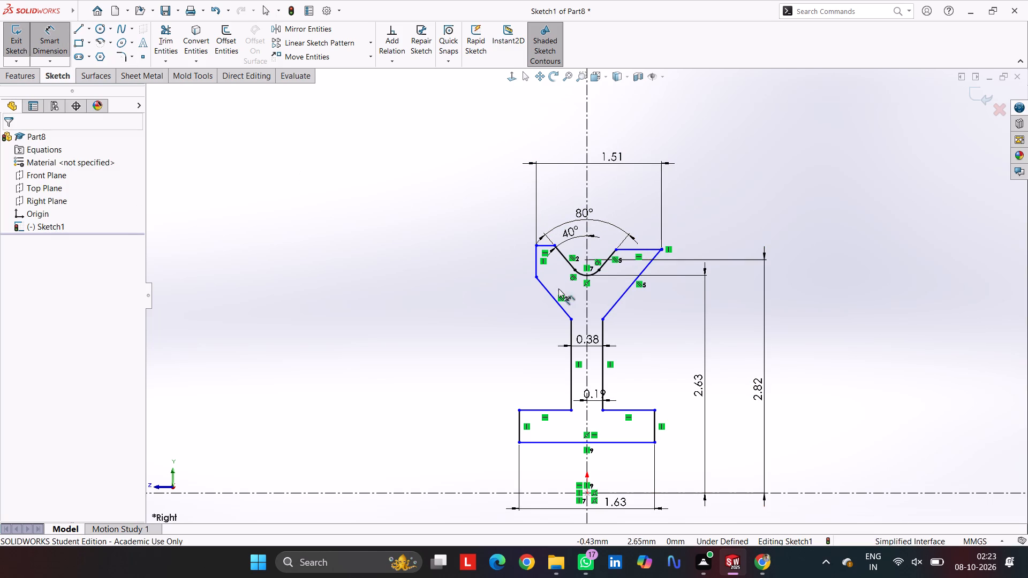
left_click(587, 198)
left_click(663, 250)
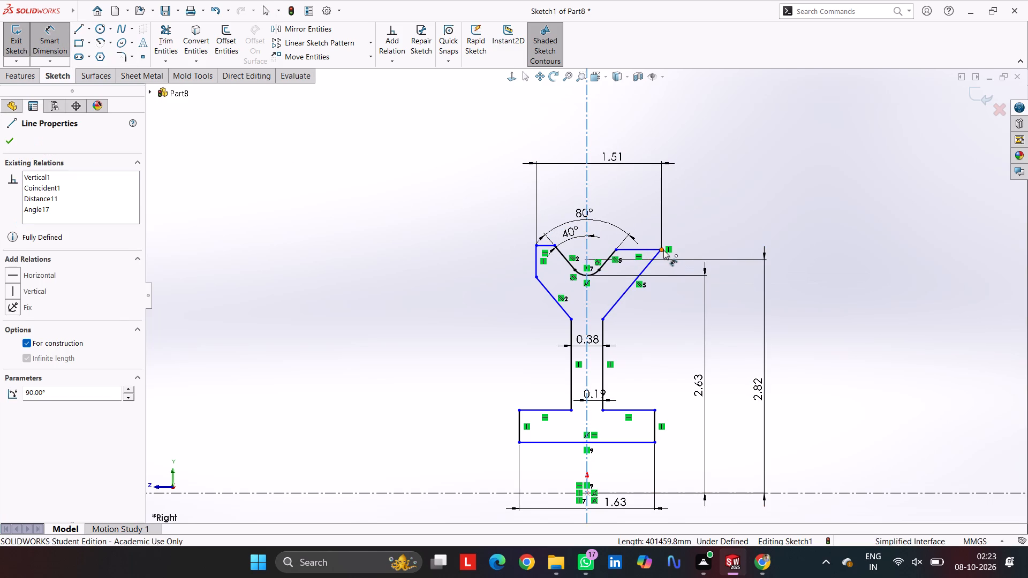
left_click(625, 194)
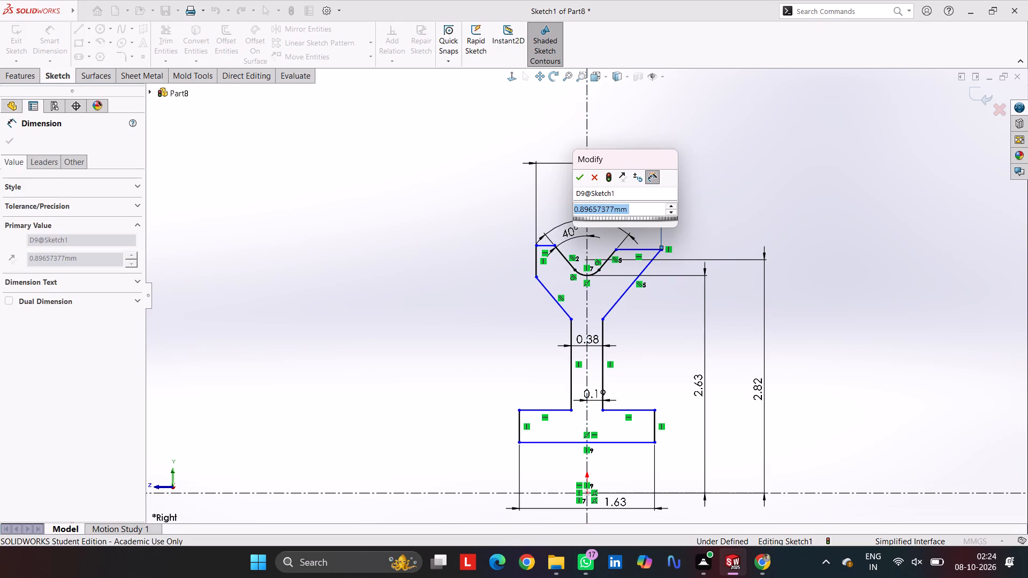
type("1.51/2")
key("Return")
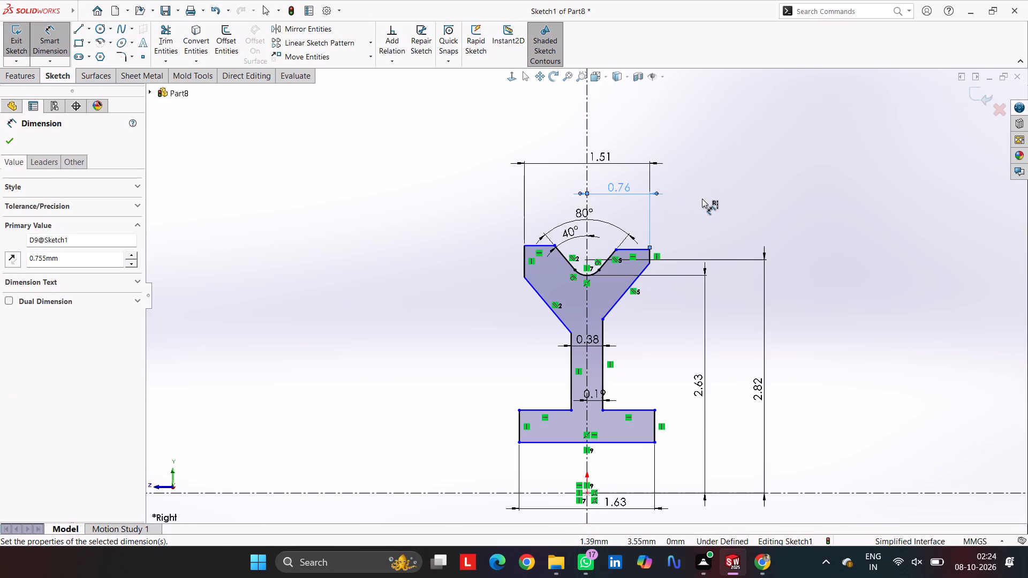
key("Escape")
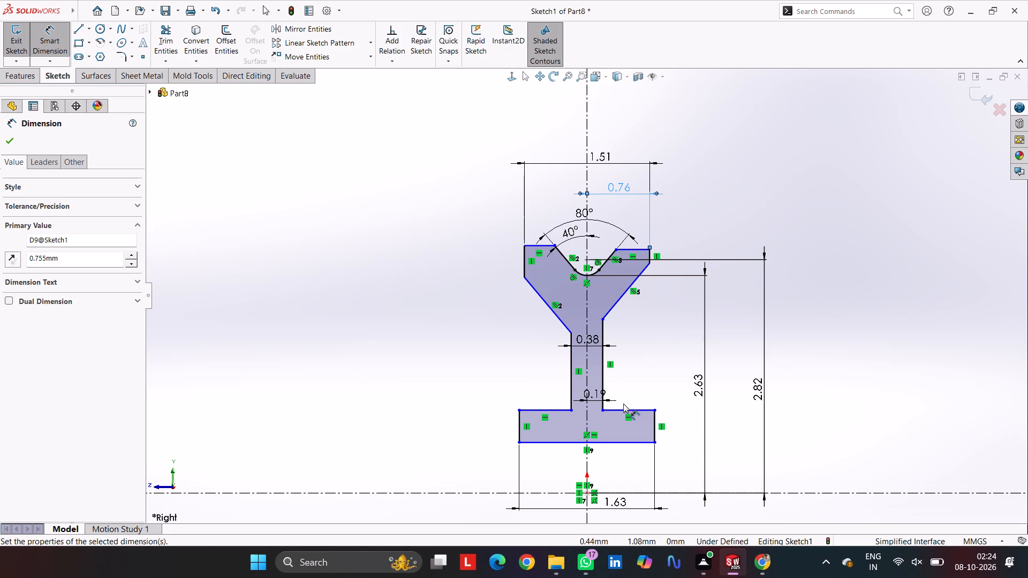
Dimension the height of the base's bottom-left corner above the horizontal construction line as .75/2 mm.
left_click(519, 444)
left_click(537, 491)
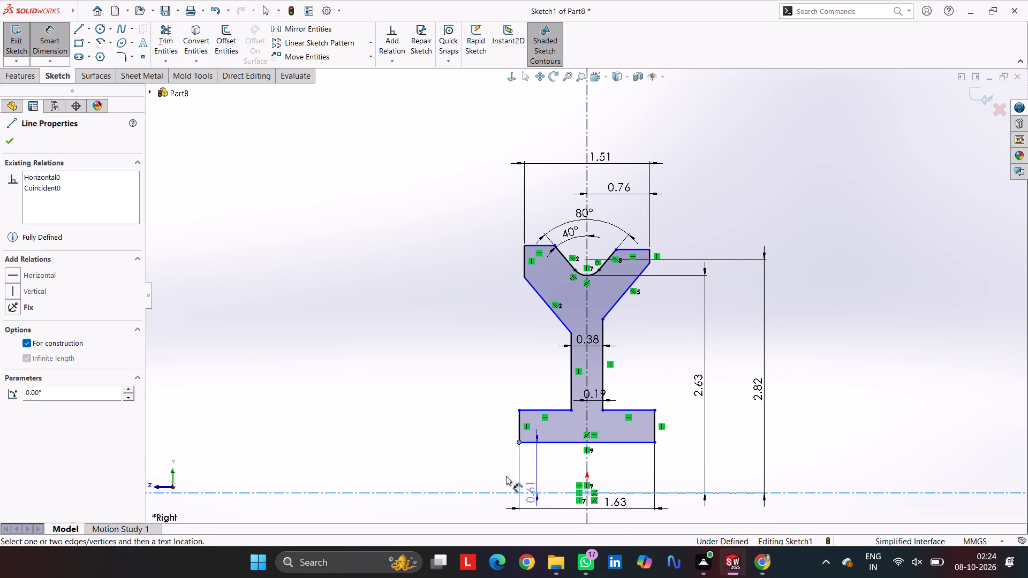
left_click(490, 469)
type(".75/2")
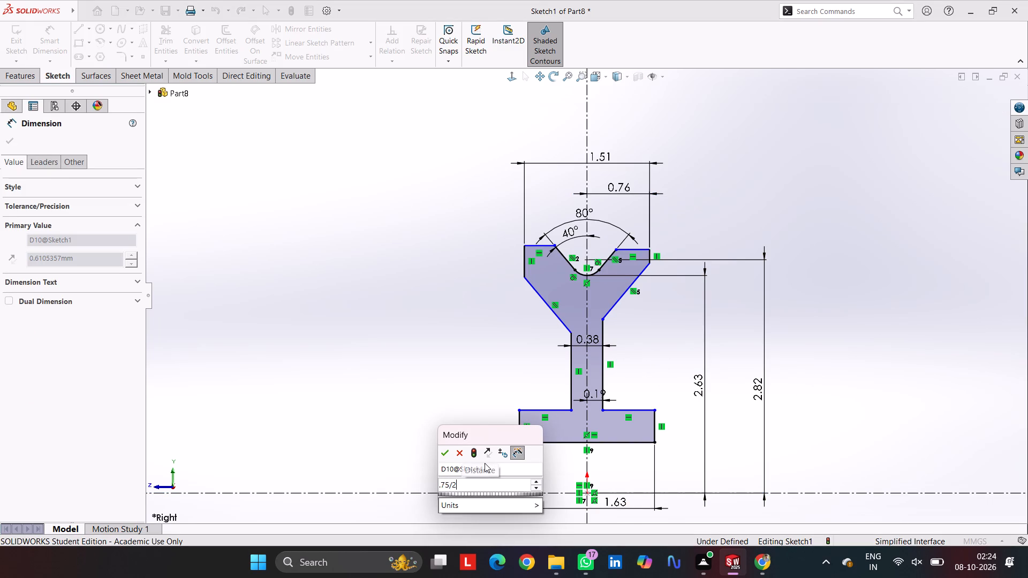
key("Return")
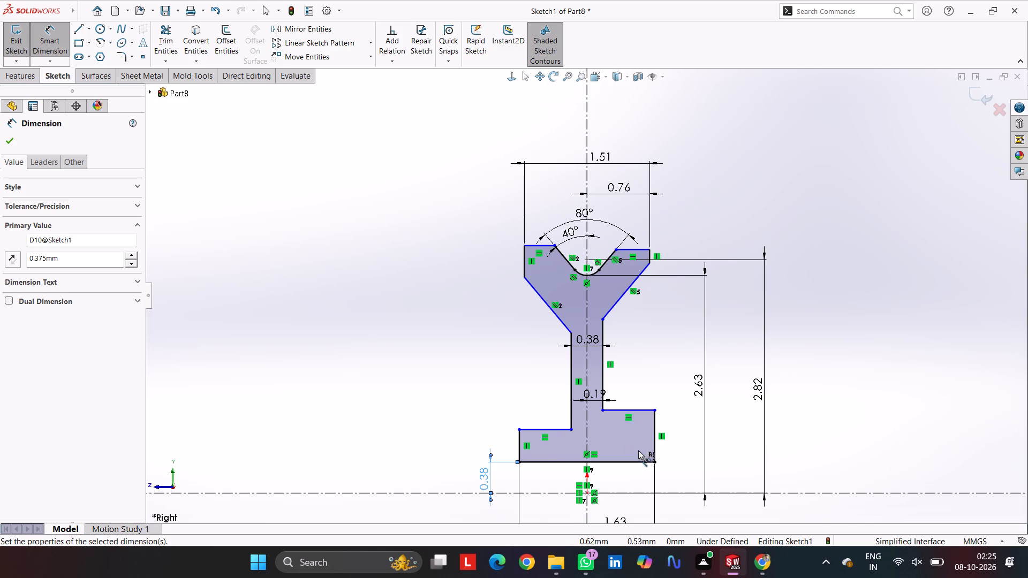
Dimension the base's right shoulder edge from the horizontal construction line as 2.13/2 mm.
left_click(624, 410)
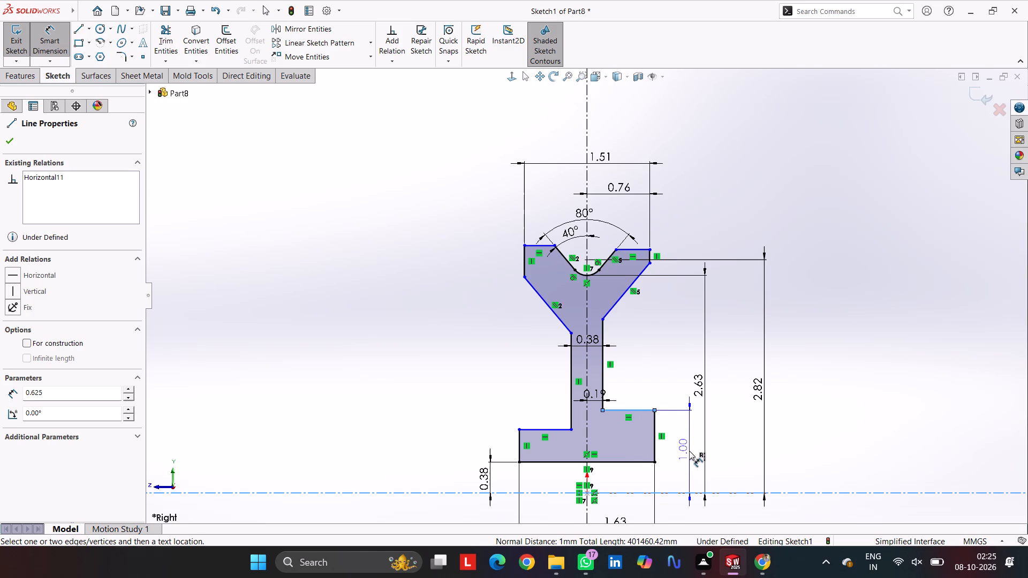
left_click(689, 451)
type("2.13/2")
key("Return")
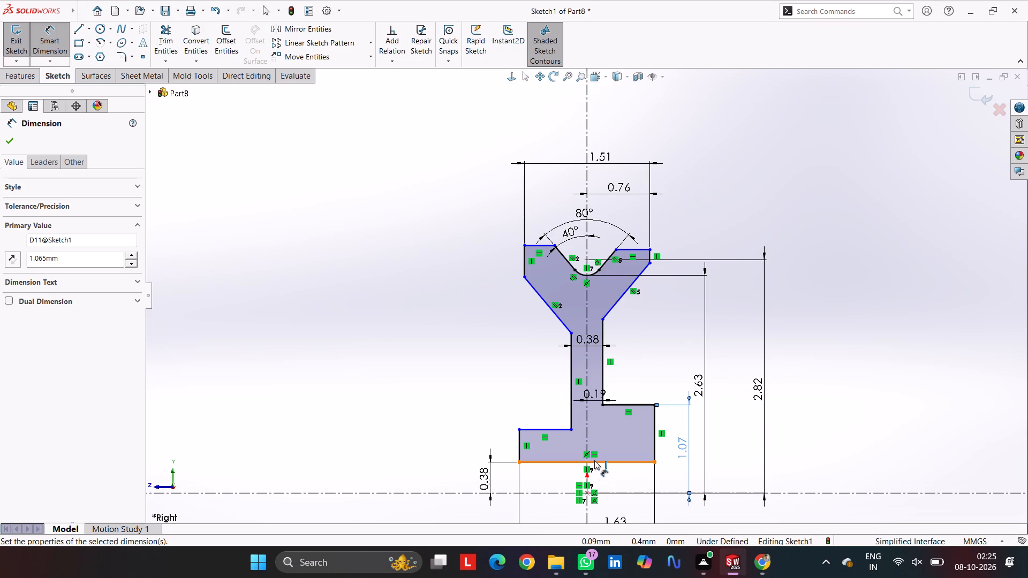
Dimension the base's left shoulder edge from the horizontal construction line as 2.13/2 mm.
left_click(530, 427)
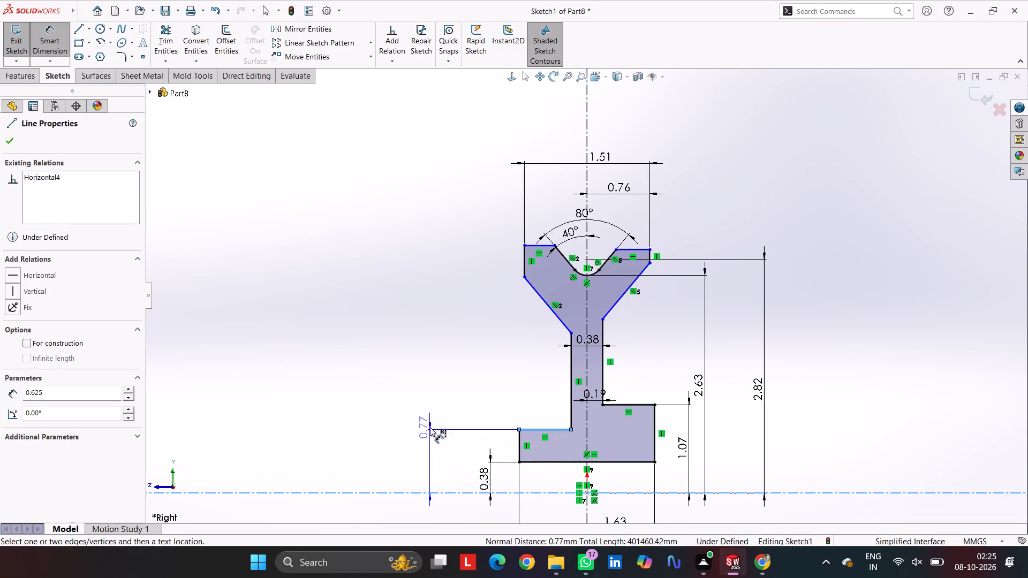
left_click(430, 427)
type("2.13/")
key("2")
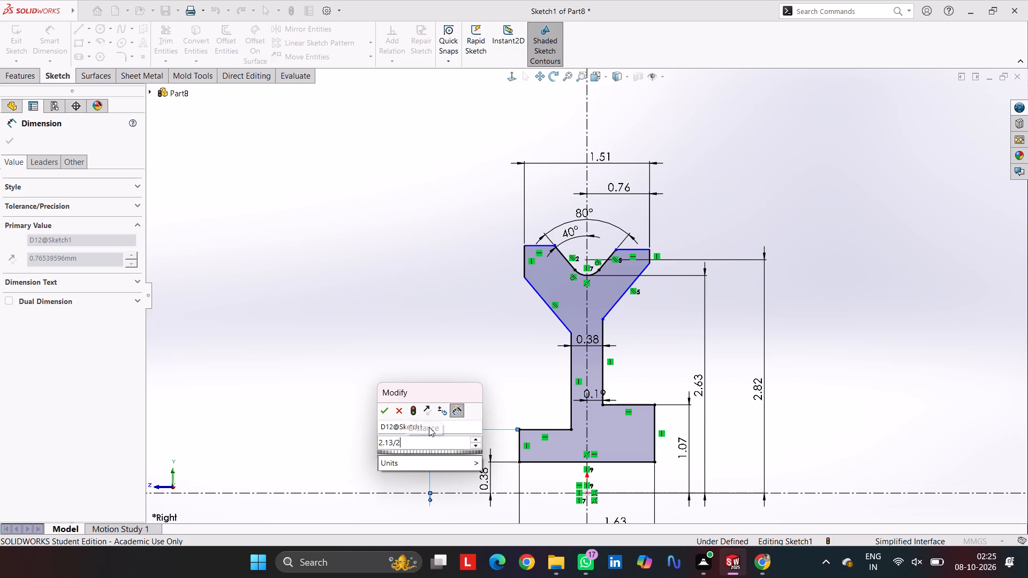
key("Return")
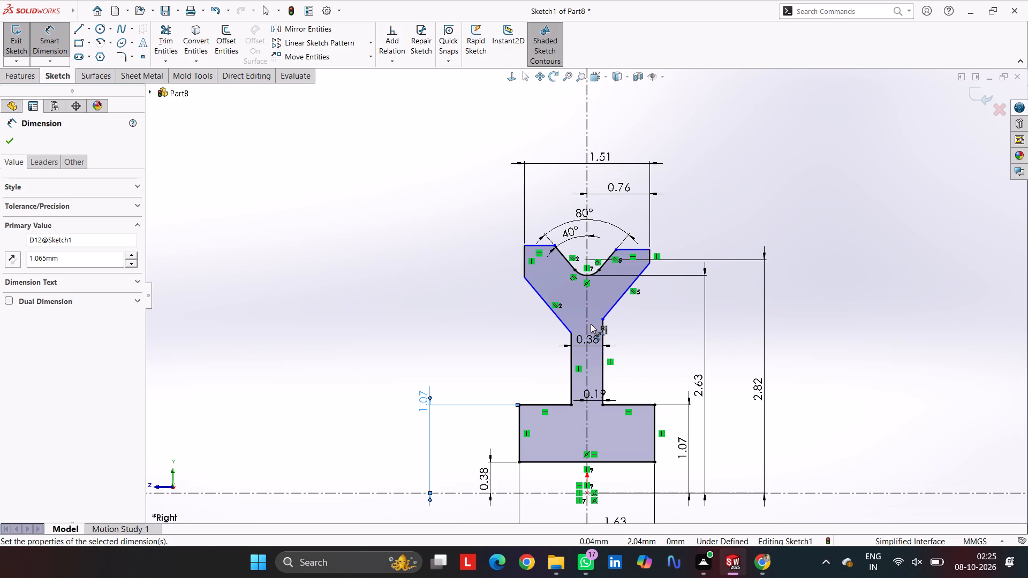
Dimension the head's outer top-left corner from the horizontal construction line as 6.25/2 mm.
left_click(525, 245)
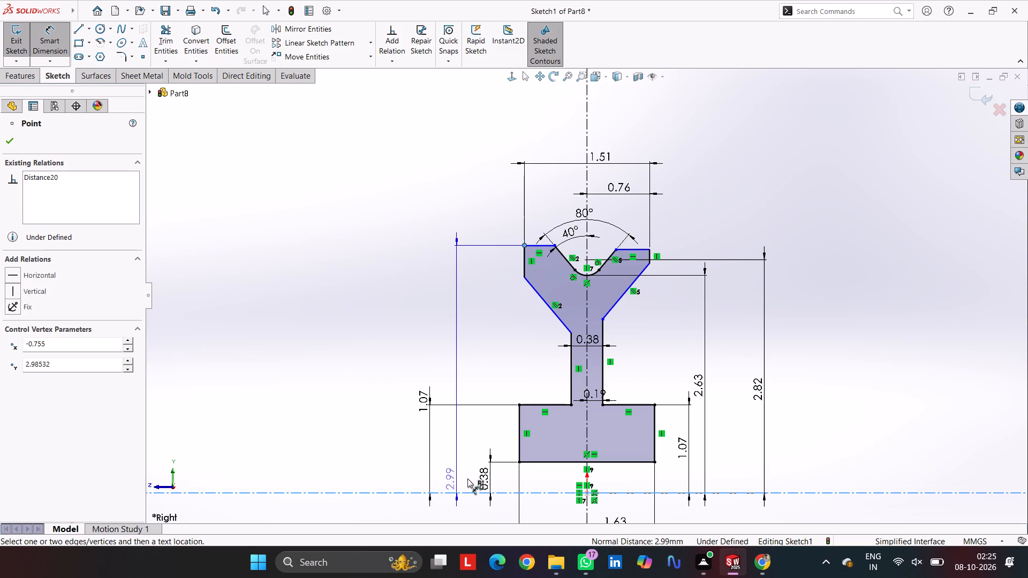
left_click(375, 389)
type("6.25/2")
key("Return")
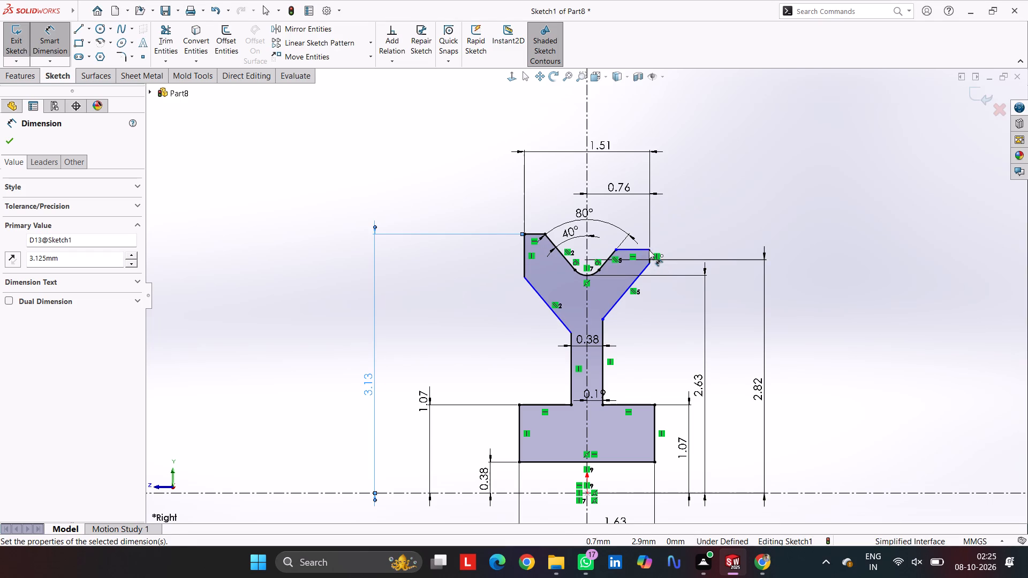
Dimension the head's outer top-right corner from the horizontal construction line as 6.25/2 mm.
left_click(649, 250)
left_click(827, 346)
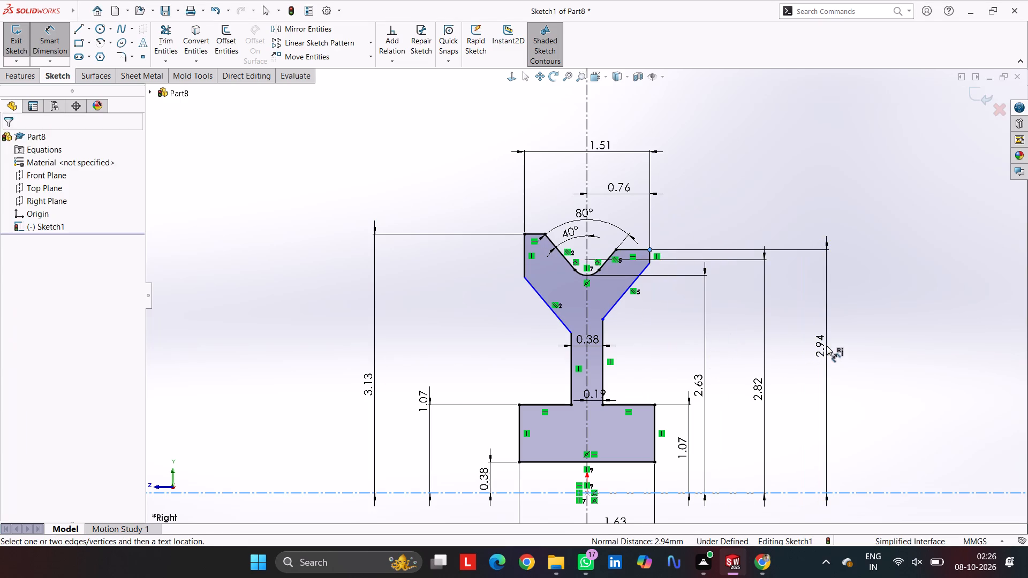
type("6.25/2")
key("Return")
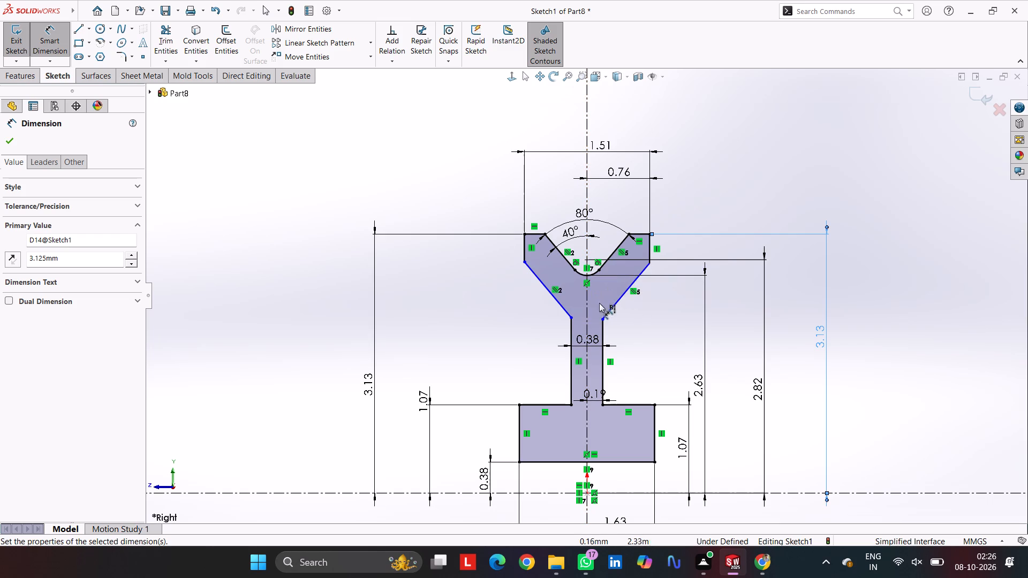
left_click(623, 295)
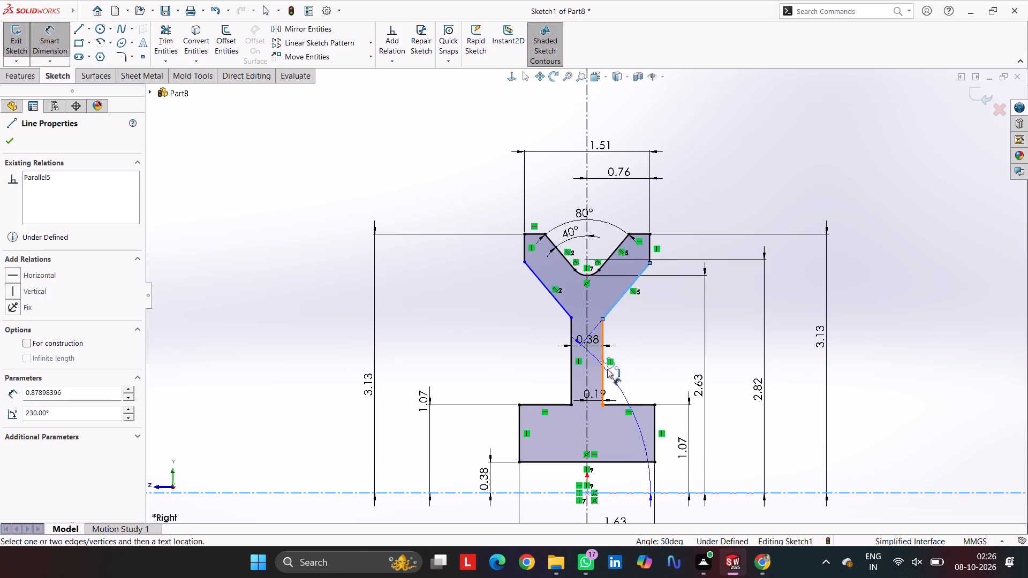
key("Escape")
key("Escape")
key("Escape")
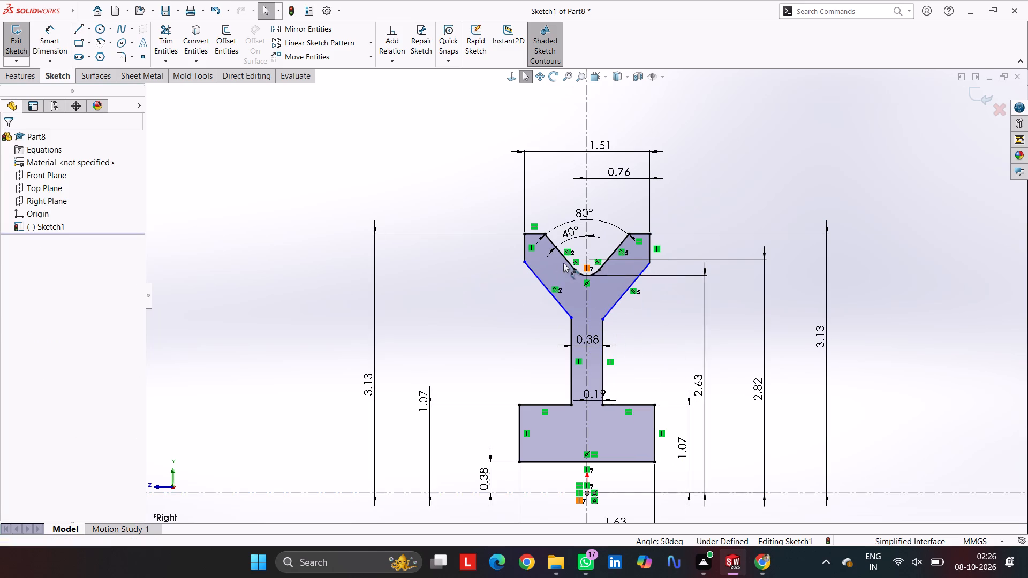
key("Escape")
Try to dimension the angle between the web's right side and the head's right sloped underside as 135°.
left_click(53, 34)
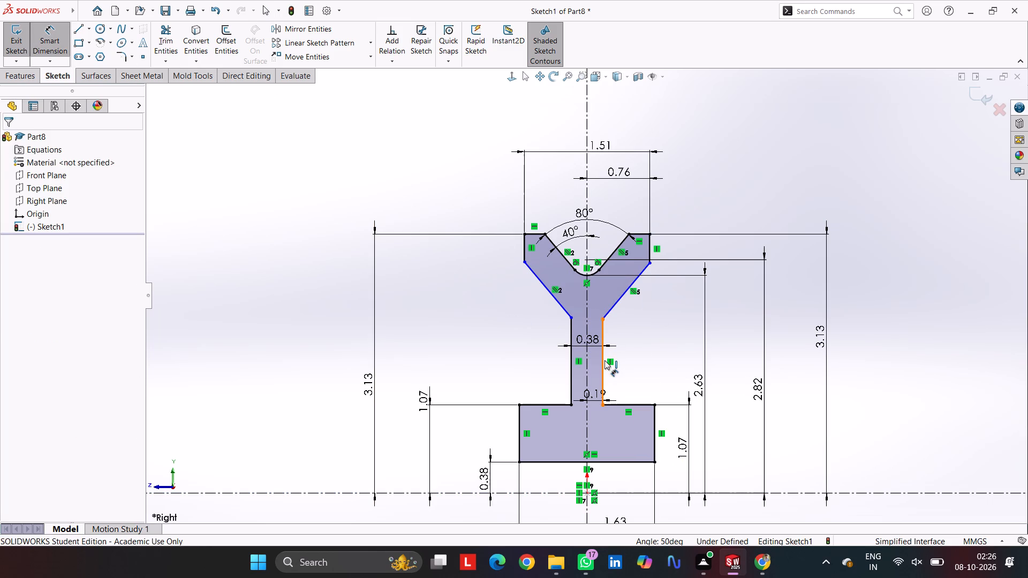
left_click(605, 361)
left_click(621, 299)
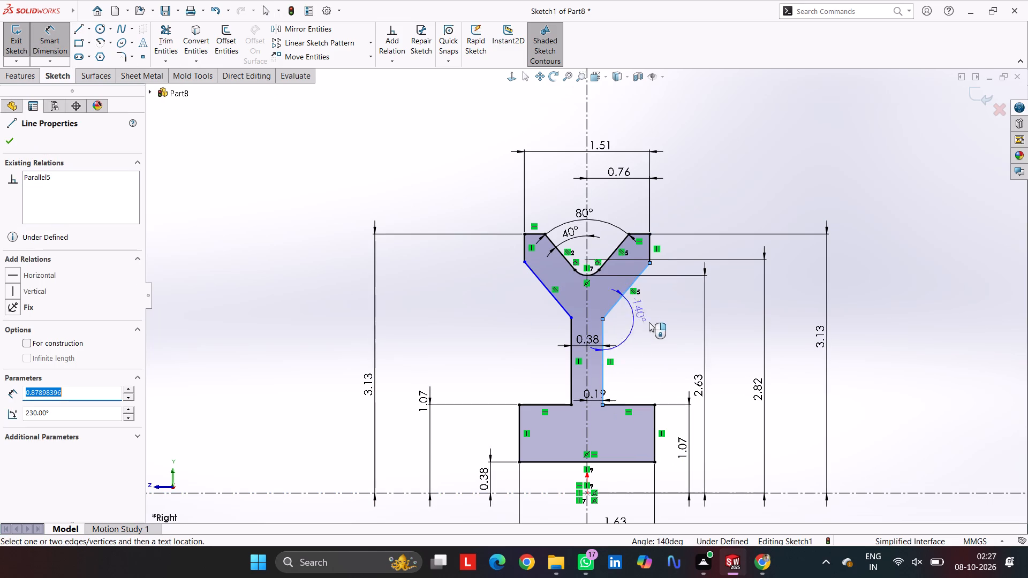
left_click(672, 332)
type("135")
key("Return")
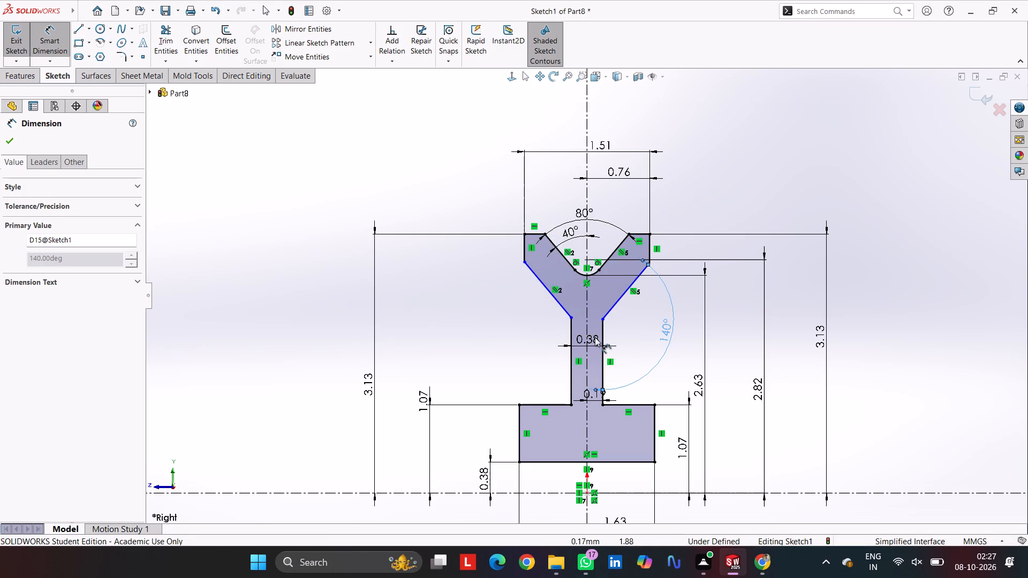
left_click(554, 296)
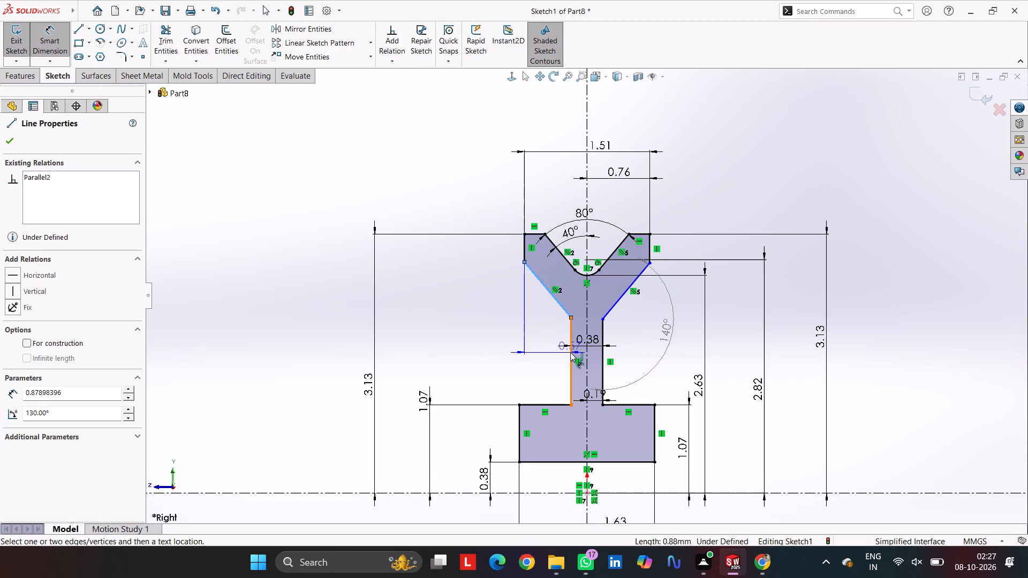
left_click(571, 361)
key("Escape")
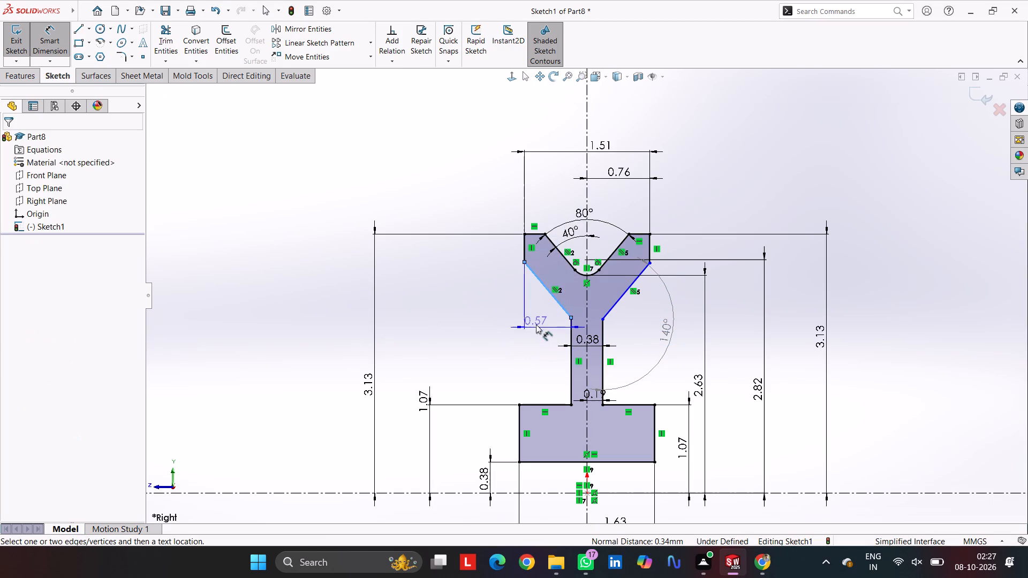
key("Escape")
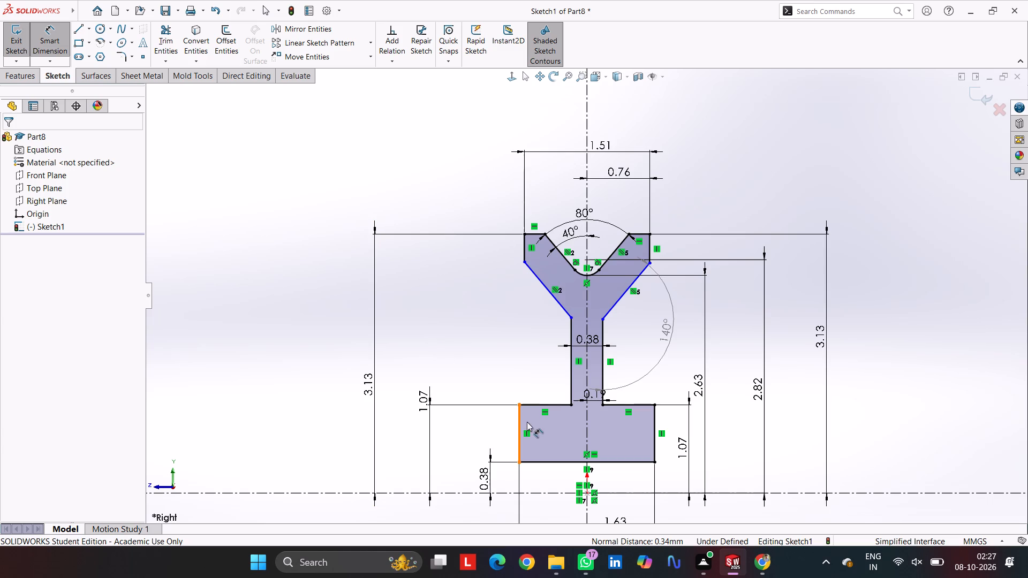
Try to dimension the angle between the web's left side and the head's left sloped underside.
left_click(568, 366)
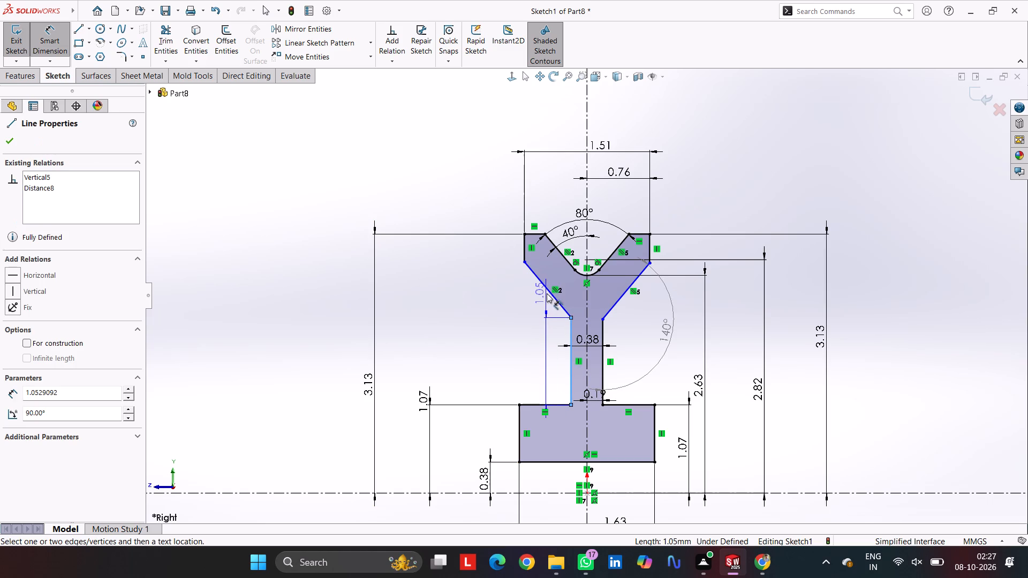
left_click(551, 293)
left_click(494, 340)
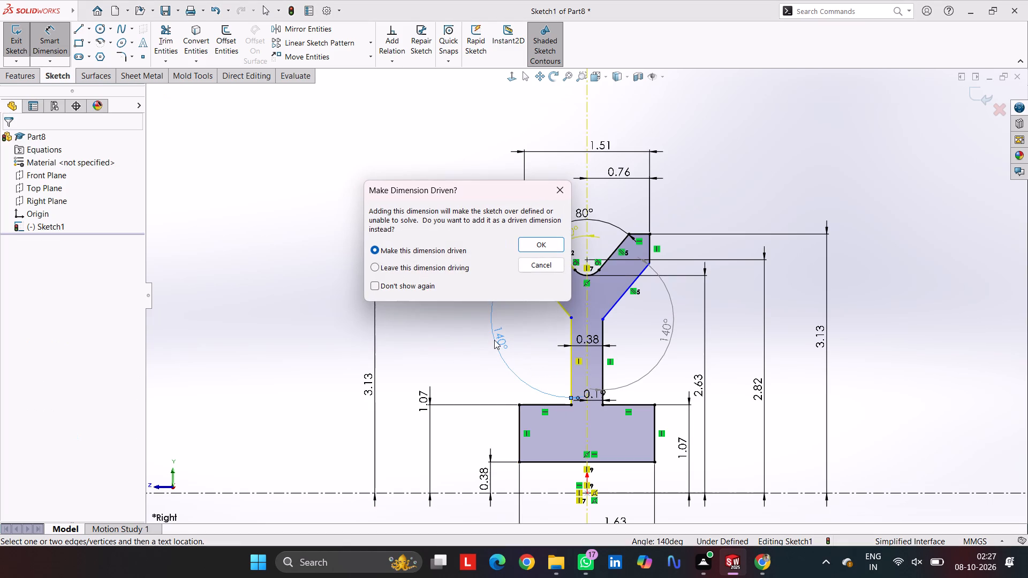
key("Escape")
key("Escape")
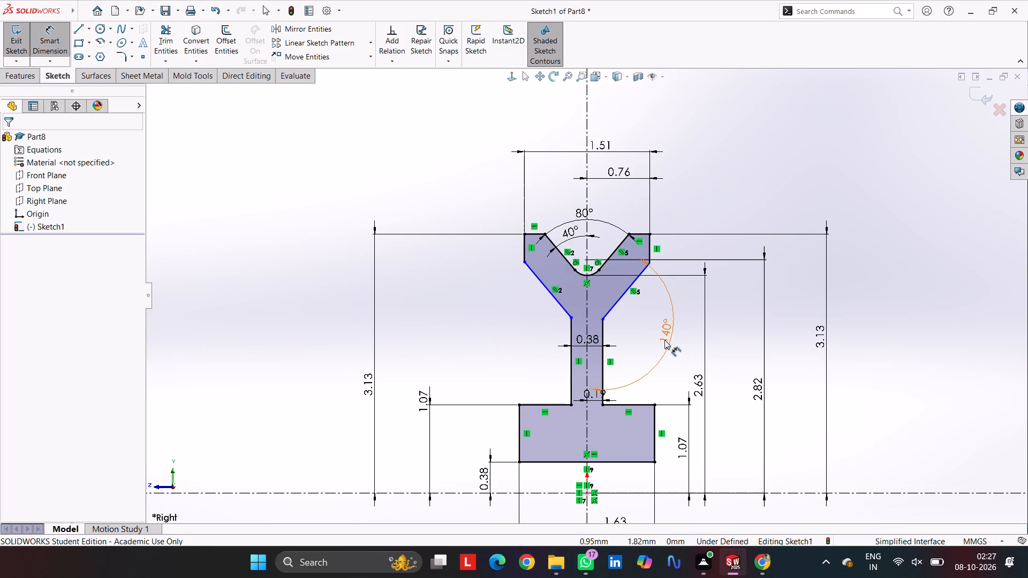
Delete the driven angle dimension between the web's right side and the head's right sloped underside.
double_click(664, 339)
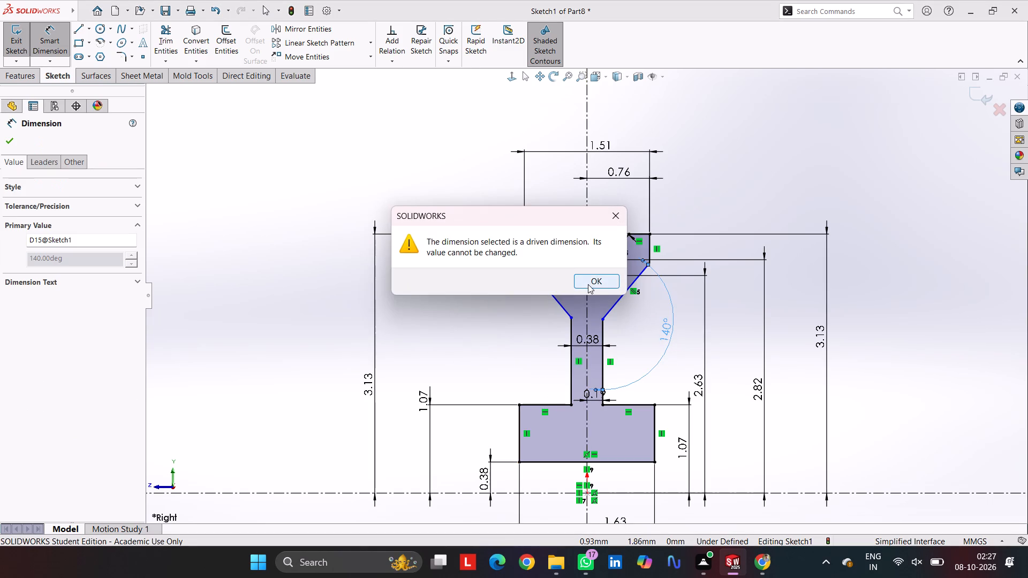
left_click(588, 284)
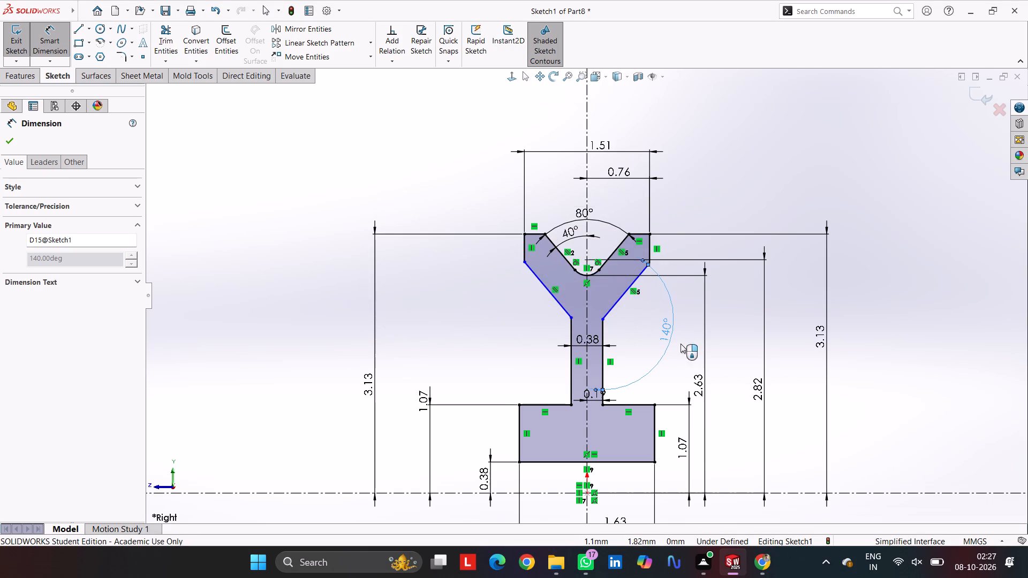
key("Escape")
left_click(670, 336)
key("Delete")
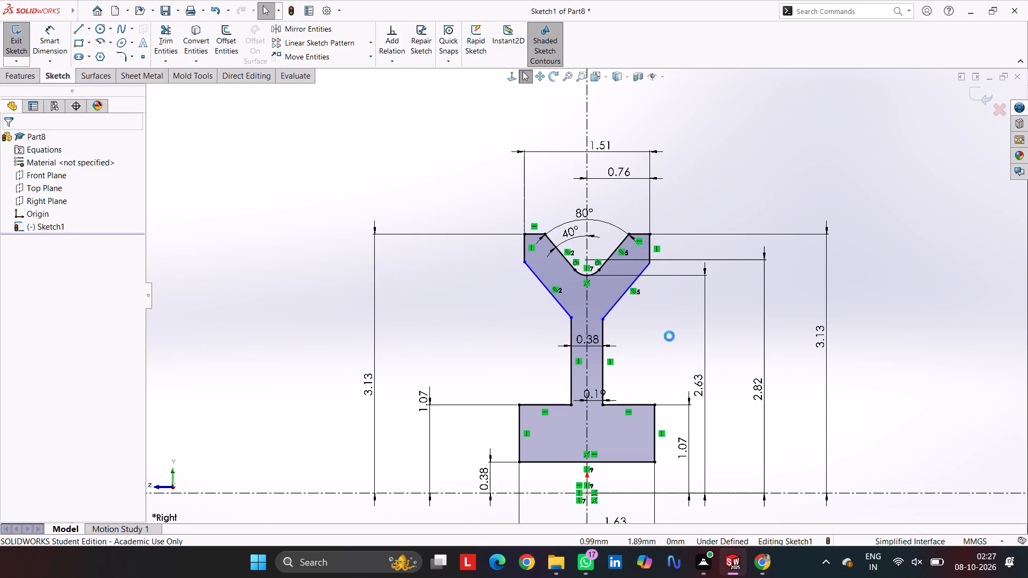
Delete the parallel relations linking the V-groove's flanks to the head's sloped undersides on both sides of the centerline.
left_click(623, 293)
left_click(621, 251)
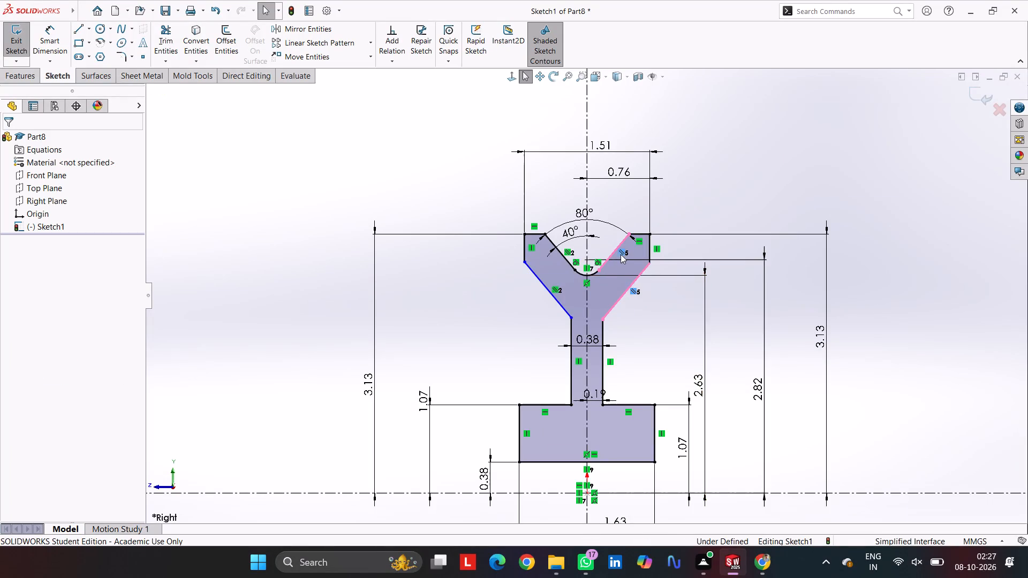
key("Delete")
left_click(545, 280)
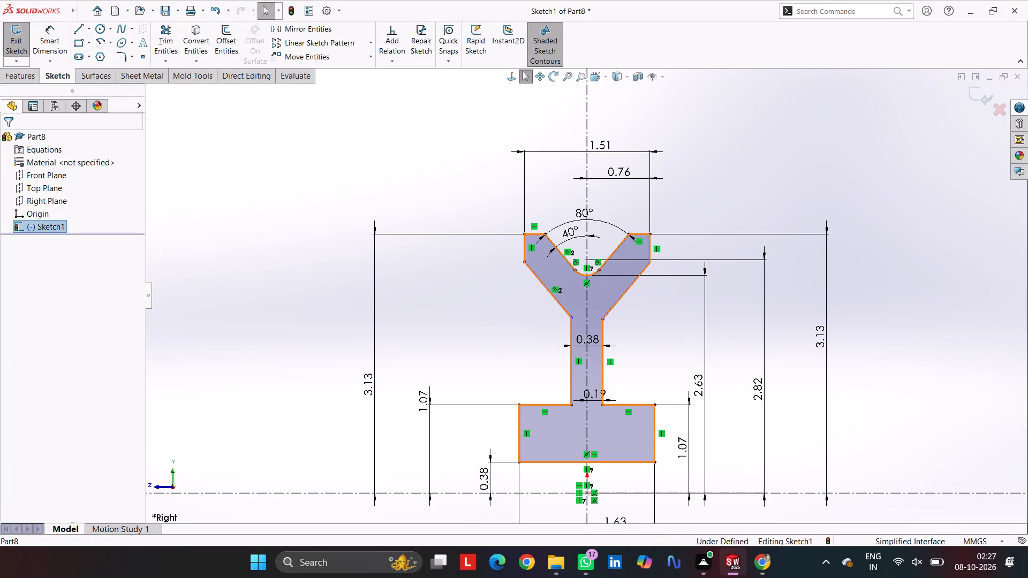
left_click(556, 288)
key("Delete")
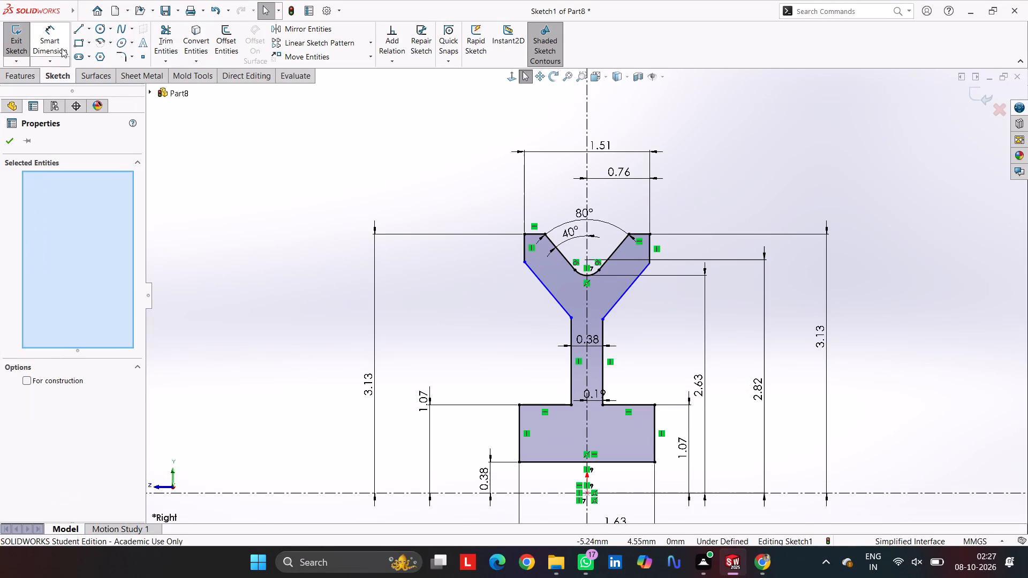
Dimension the angle between the web's right side and the head's right sloped underside as 135°.
left_click(55, 44)
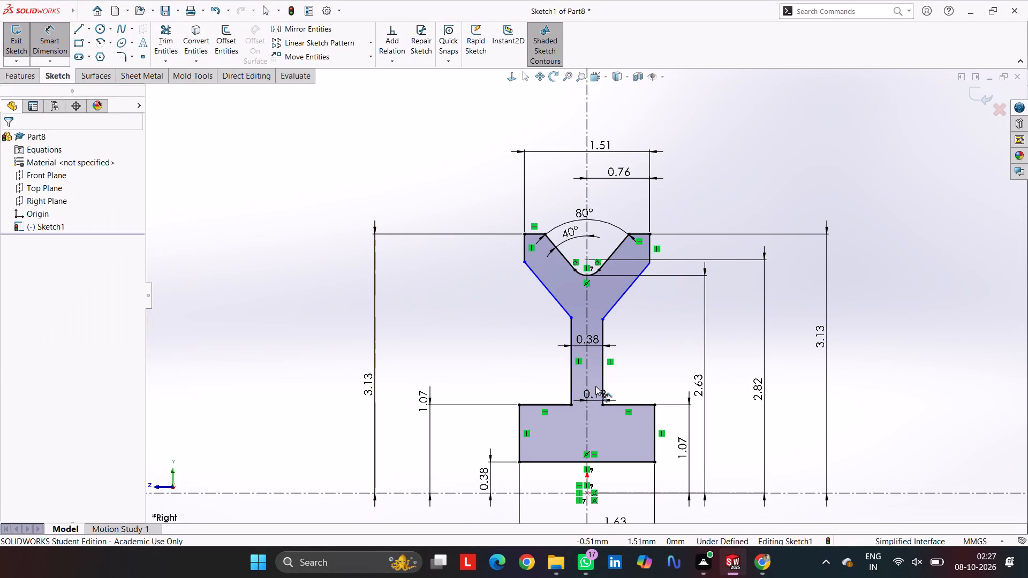
left_click(601, 369)
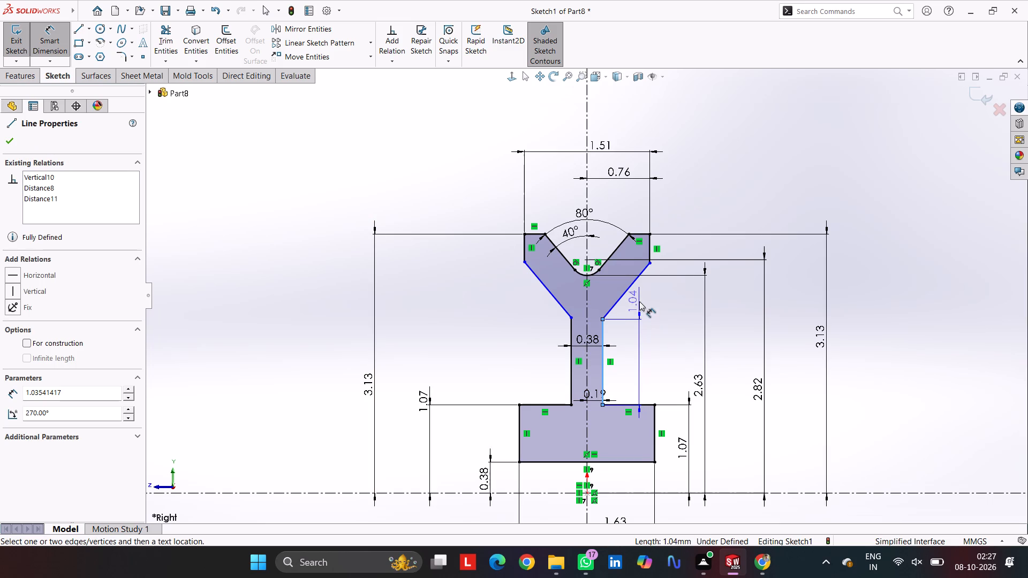
left_click(632, 284)
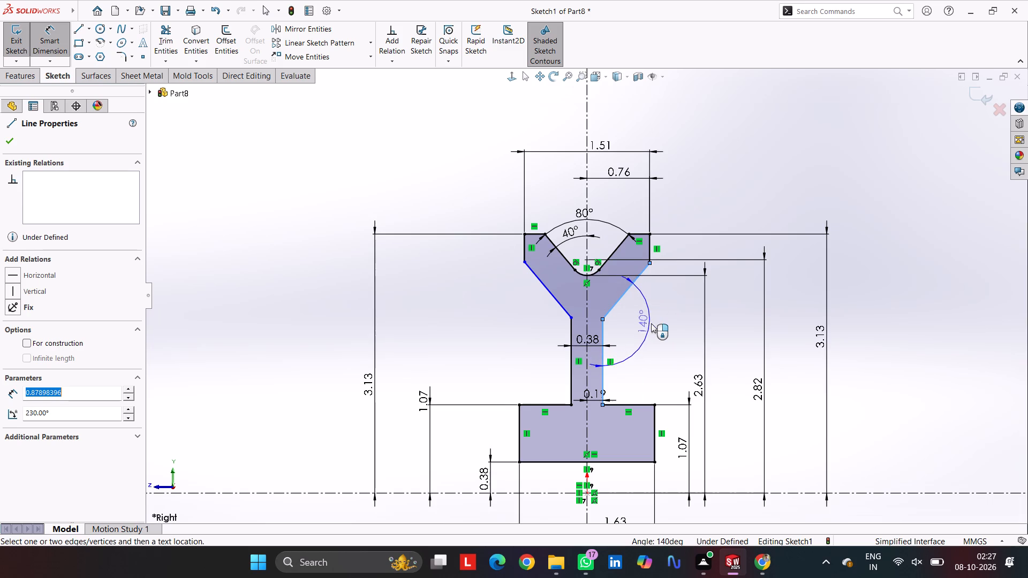
left_click(651, 323)
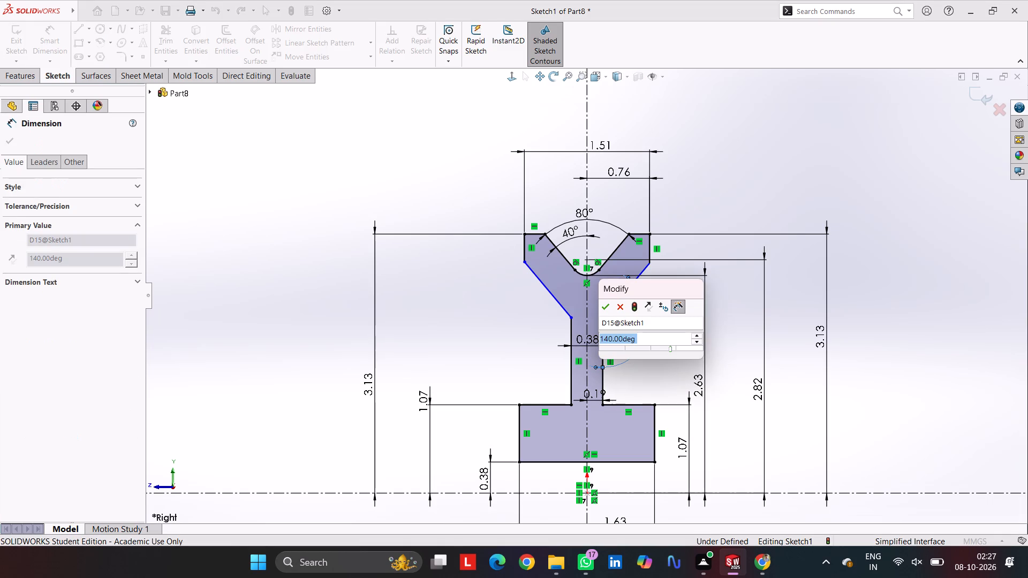
type("135")
key("Return")
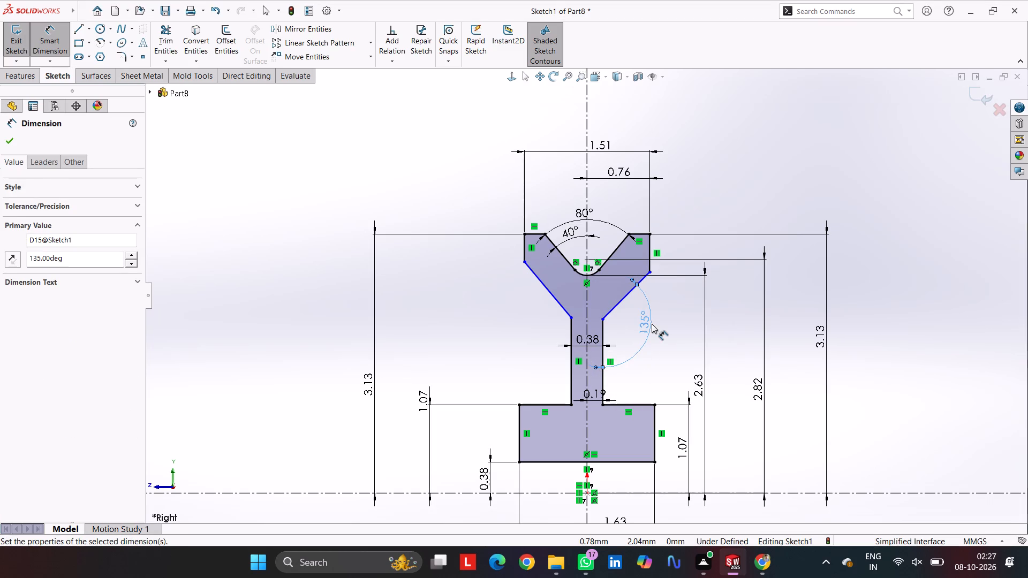
Dimension the angle between the web's left side and the head's left sloped underside as 135°.
left_click(549, 292)
left_click(571, 378)
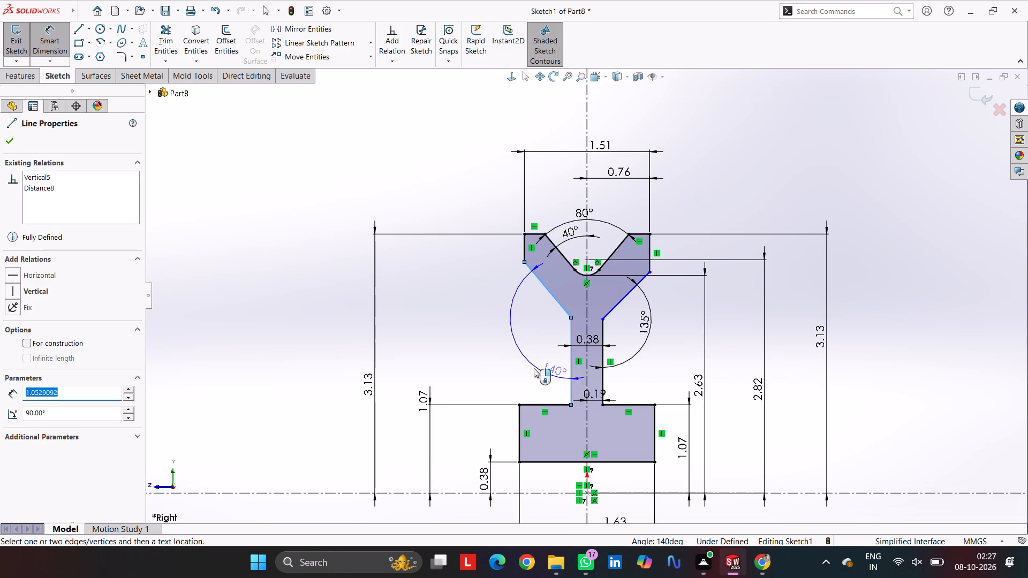
left_click(531, 368)
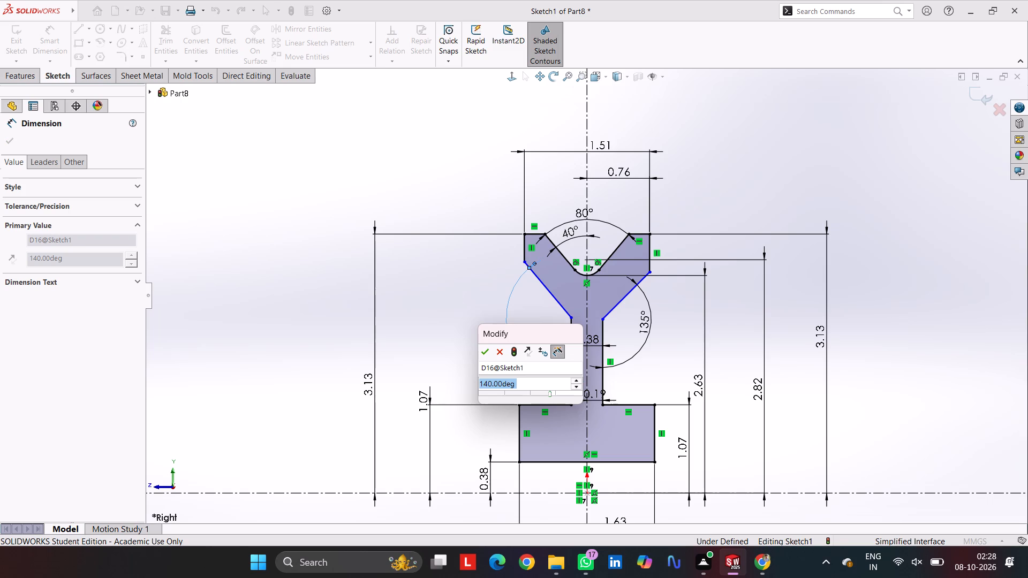
type("135")
key("Return")
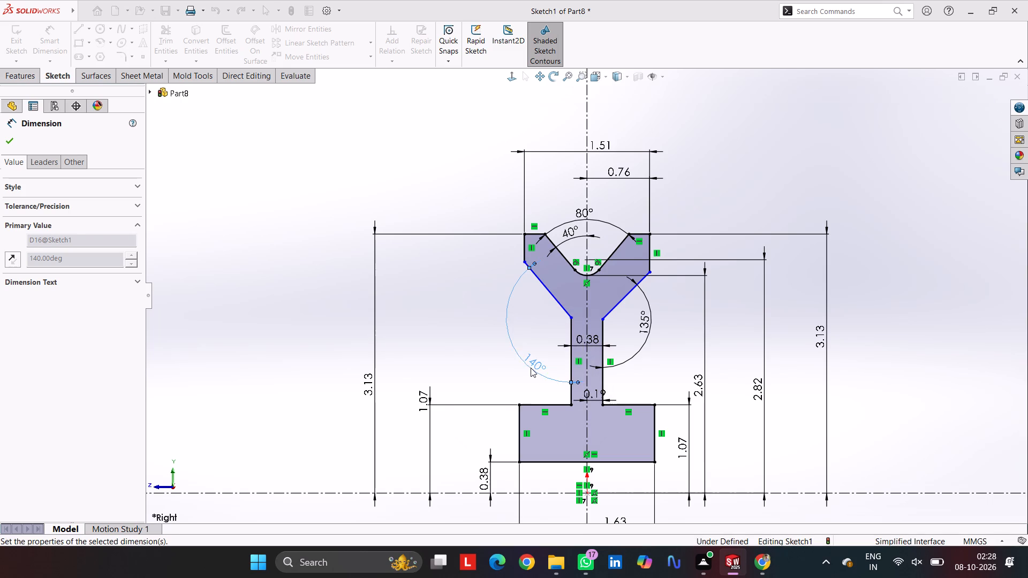
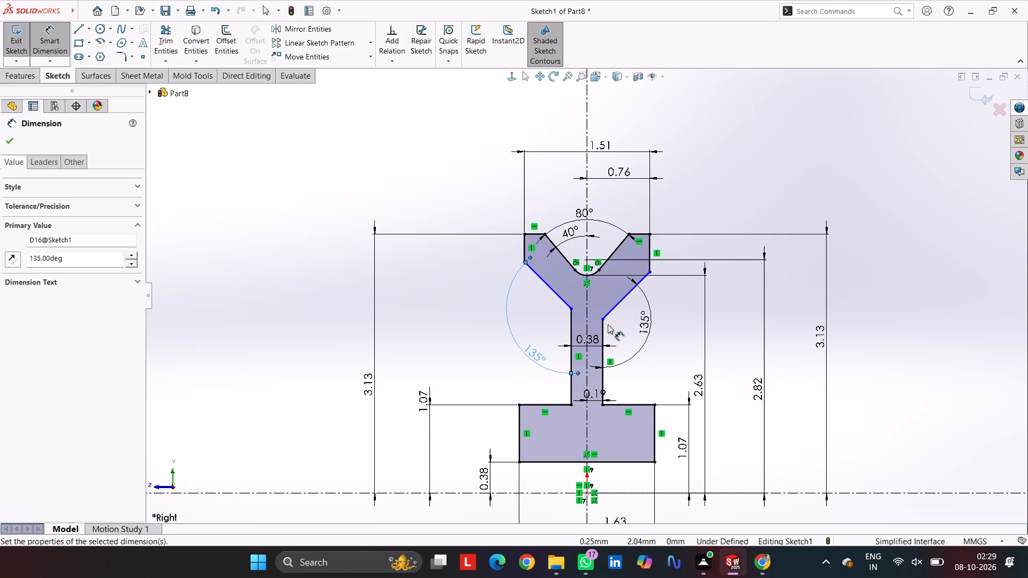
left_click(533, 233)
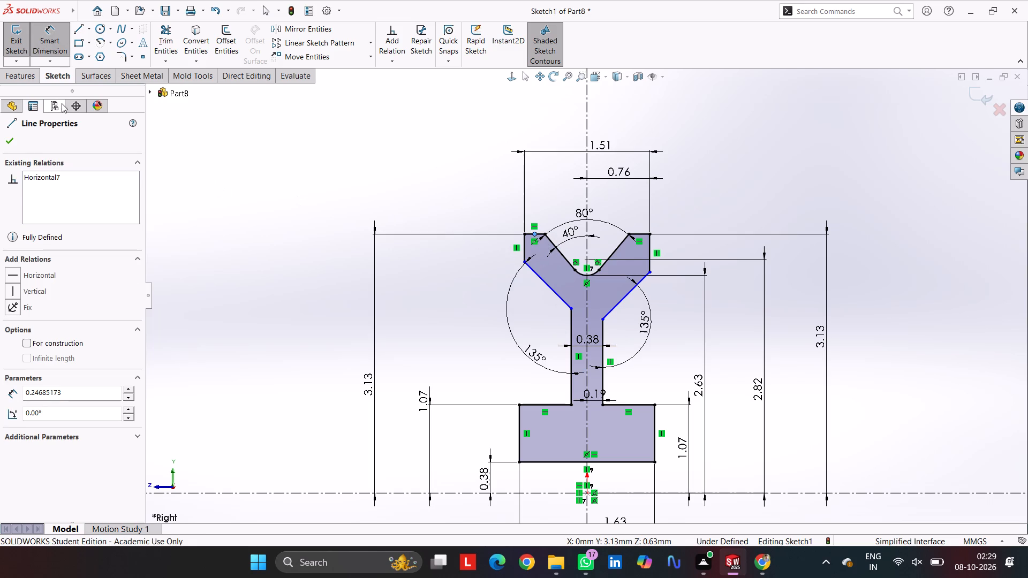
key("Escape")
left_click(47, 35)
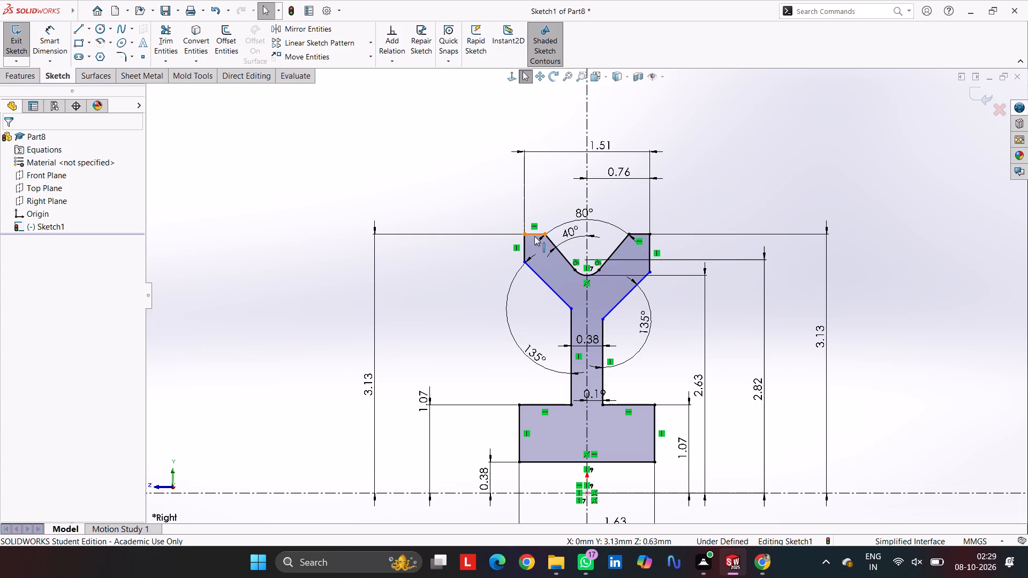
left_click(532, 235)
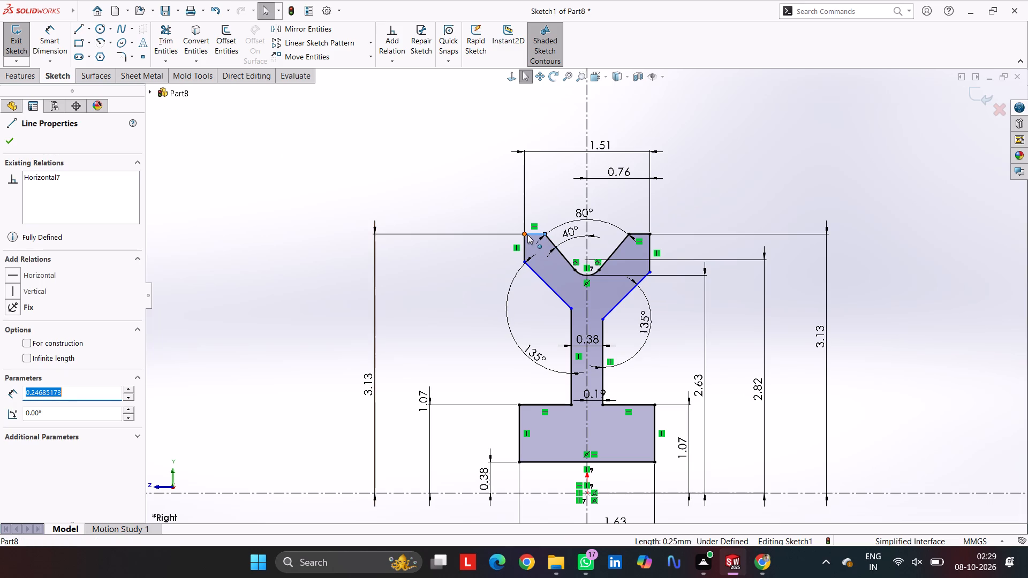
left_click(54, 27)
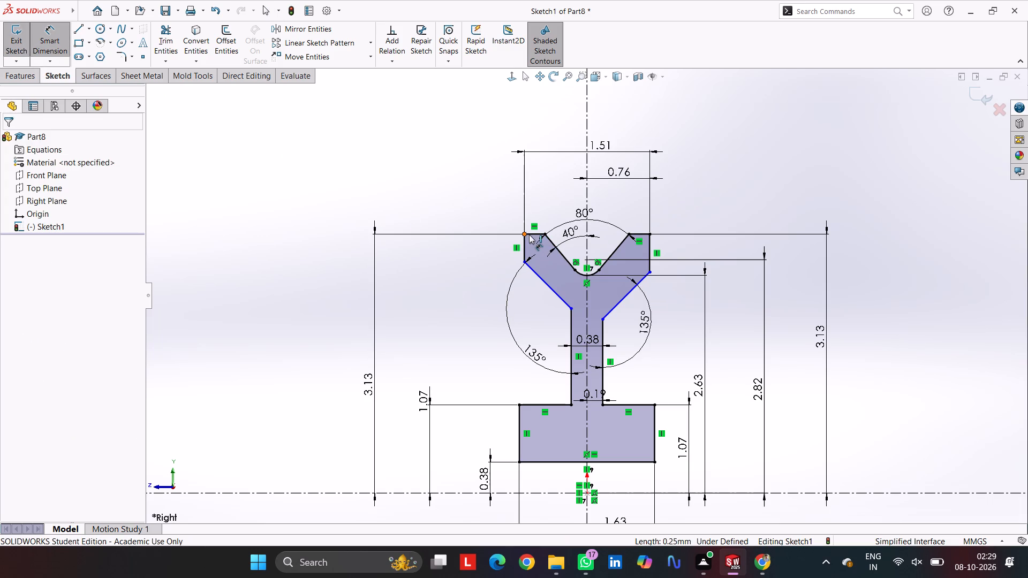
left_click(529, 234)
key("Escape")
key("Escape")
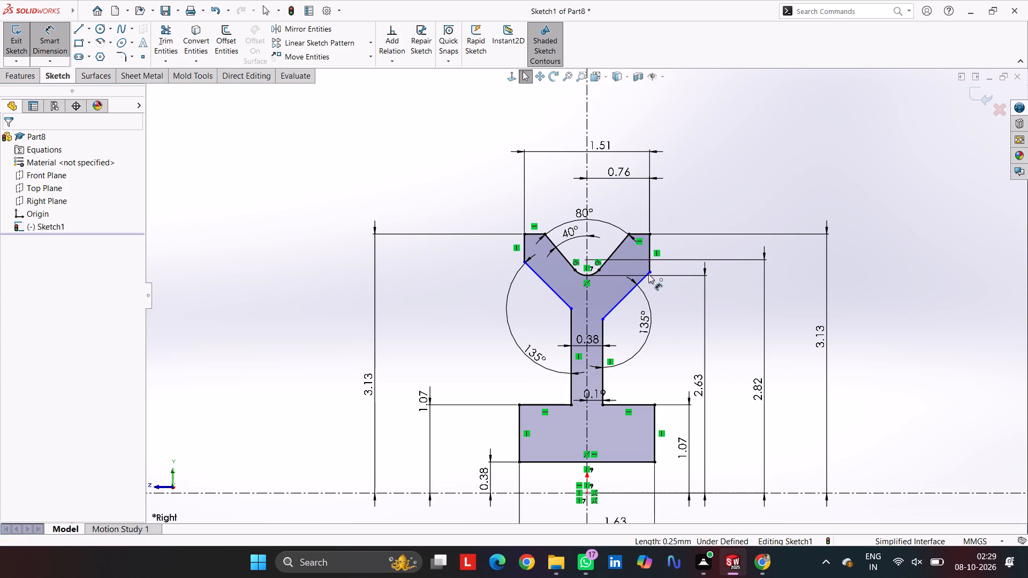
Add a horizontal relation between the lower endpoints of the head's left and right outer vertical sides.
left_click(649, 271)
left_click(525, 259, "ctrl")
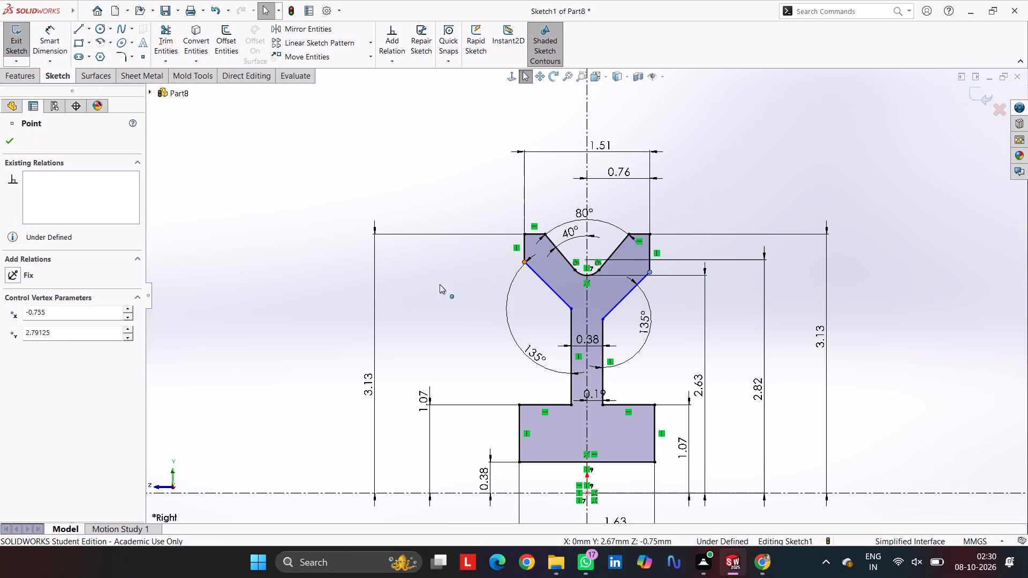
left_click(35, 322)
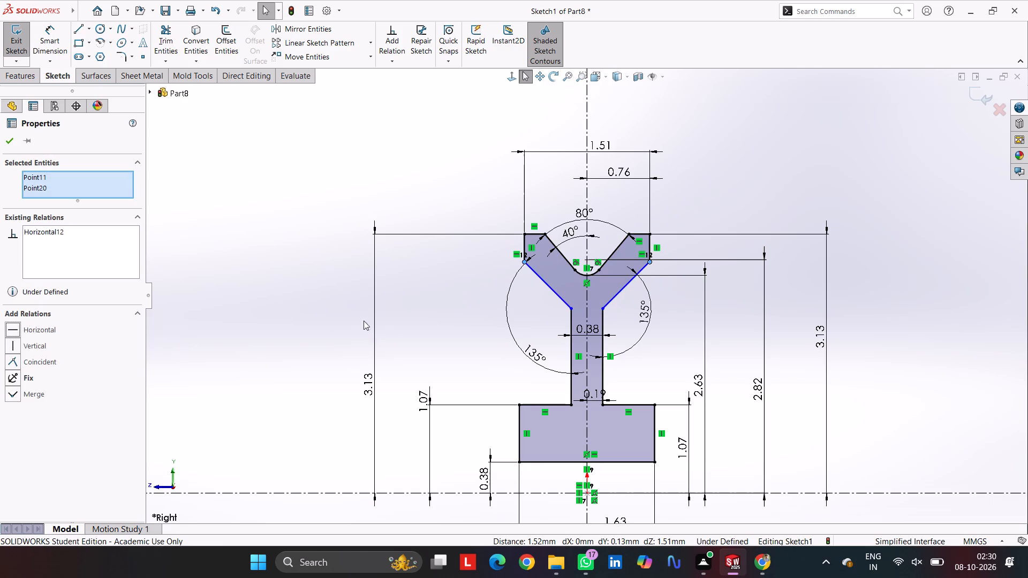
left_click(300, 306)
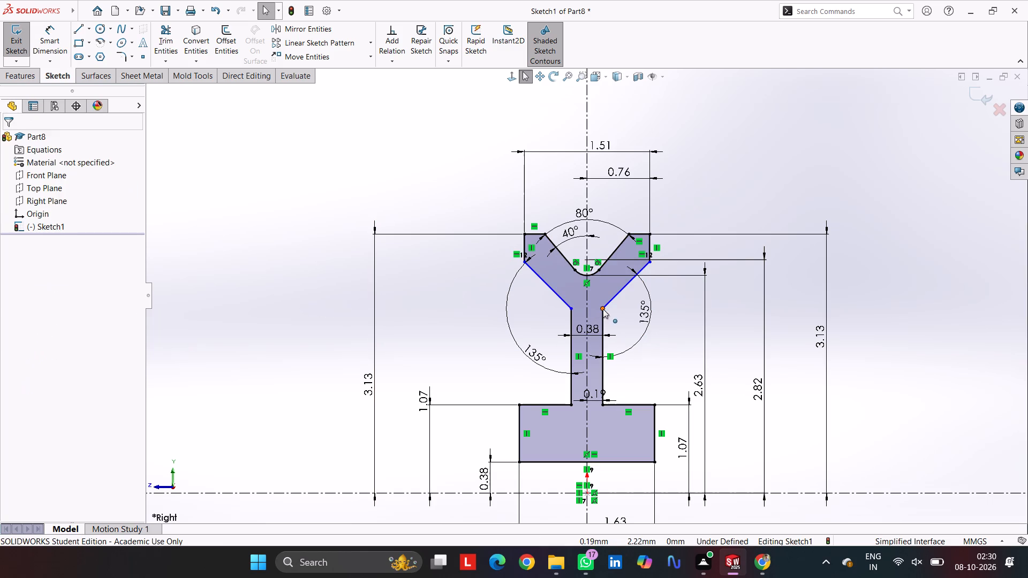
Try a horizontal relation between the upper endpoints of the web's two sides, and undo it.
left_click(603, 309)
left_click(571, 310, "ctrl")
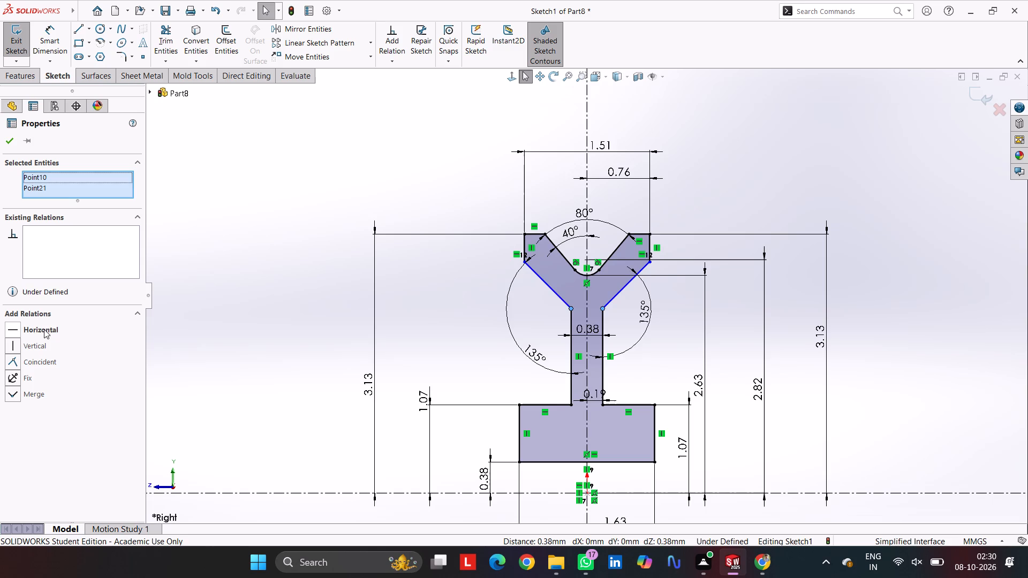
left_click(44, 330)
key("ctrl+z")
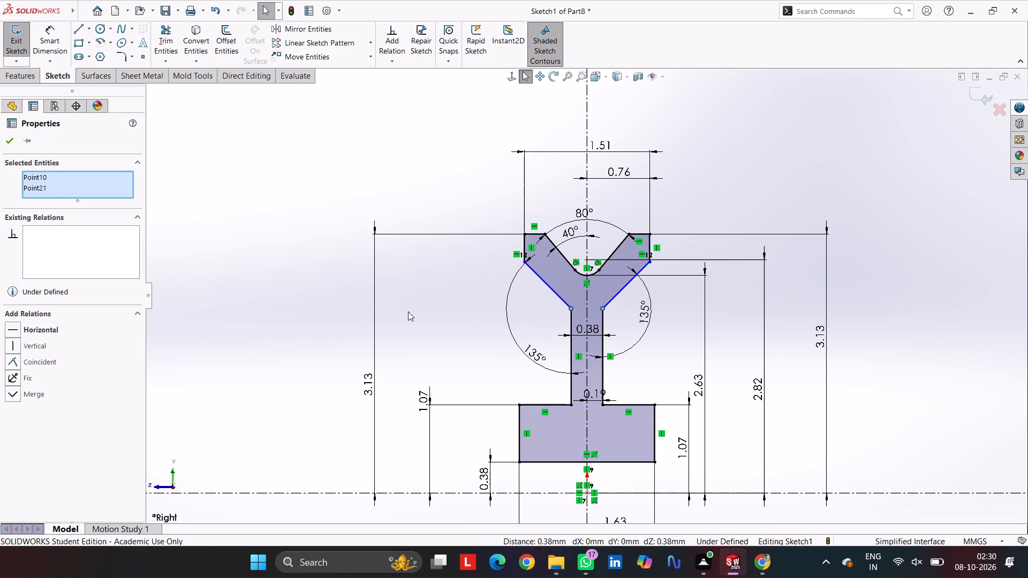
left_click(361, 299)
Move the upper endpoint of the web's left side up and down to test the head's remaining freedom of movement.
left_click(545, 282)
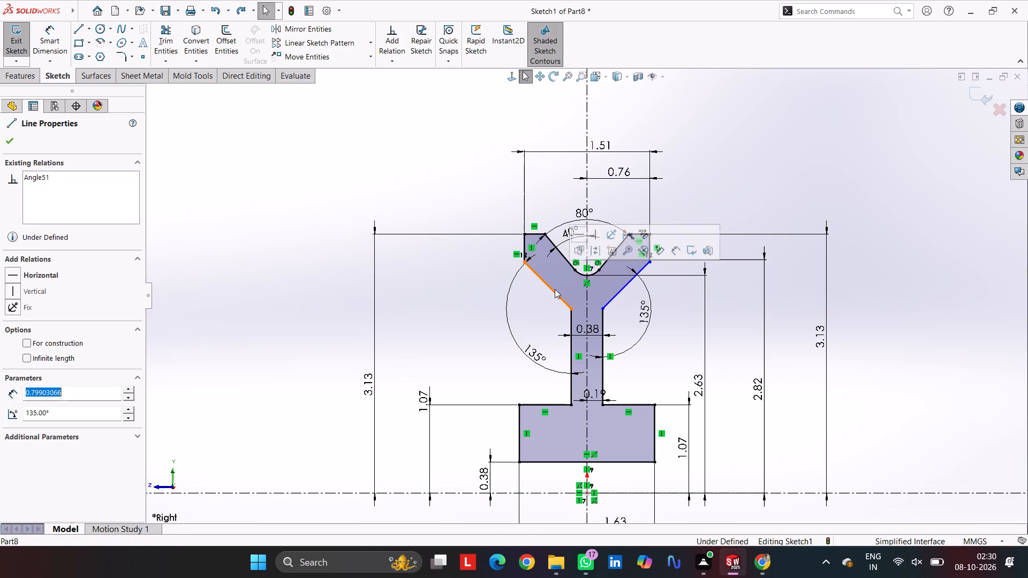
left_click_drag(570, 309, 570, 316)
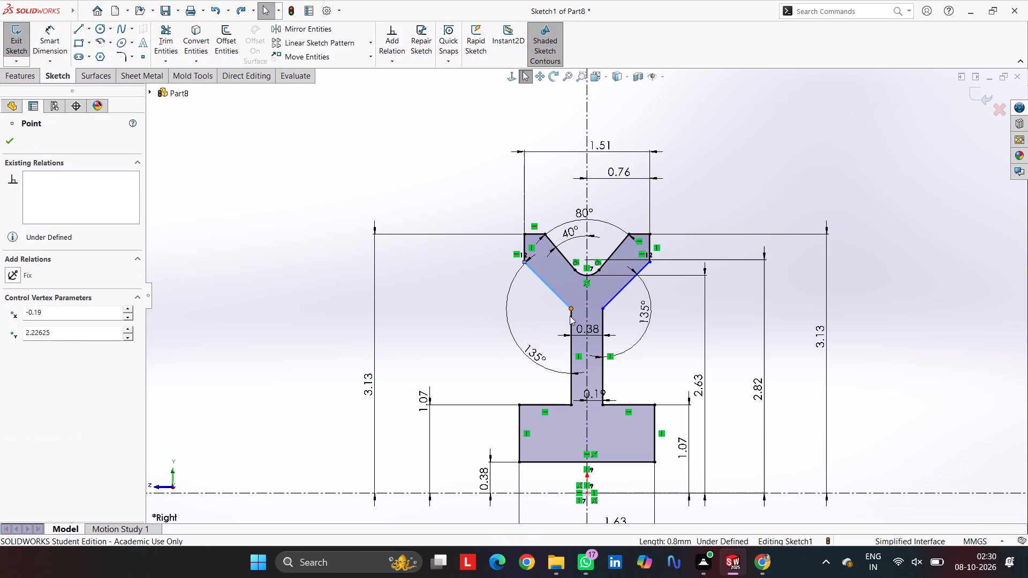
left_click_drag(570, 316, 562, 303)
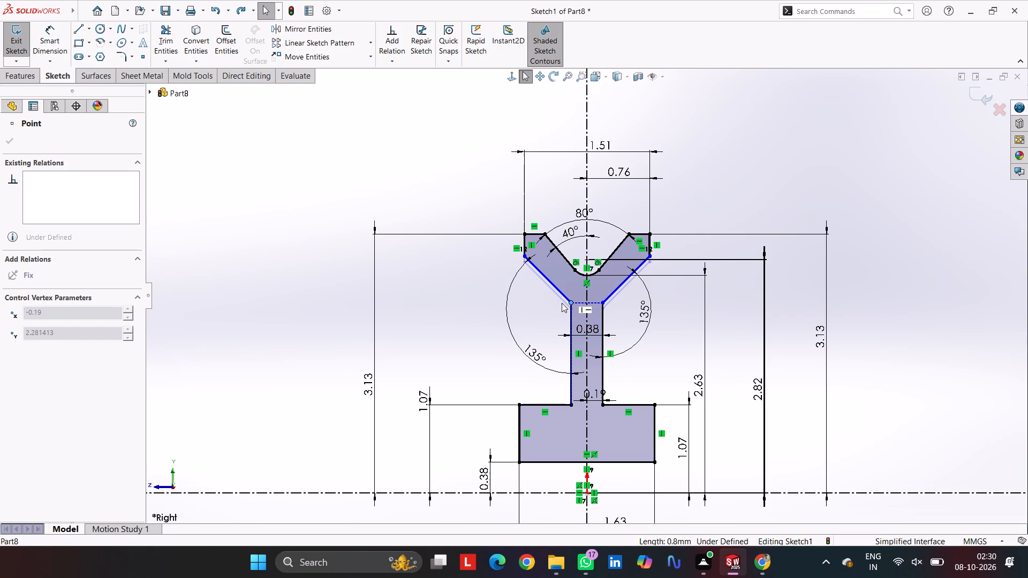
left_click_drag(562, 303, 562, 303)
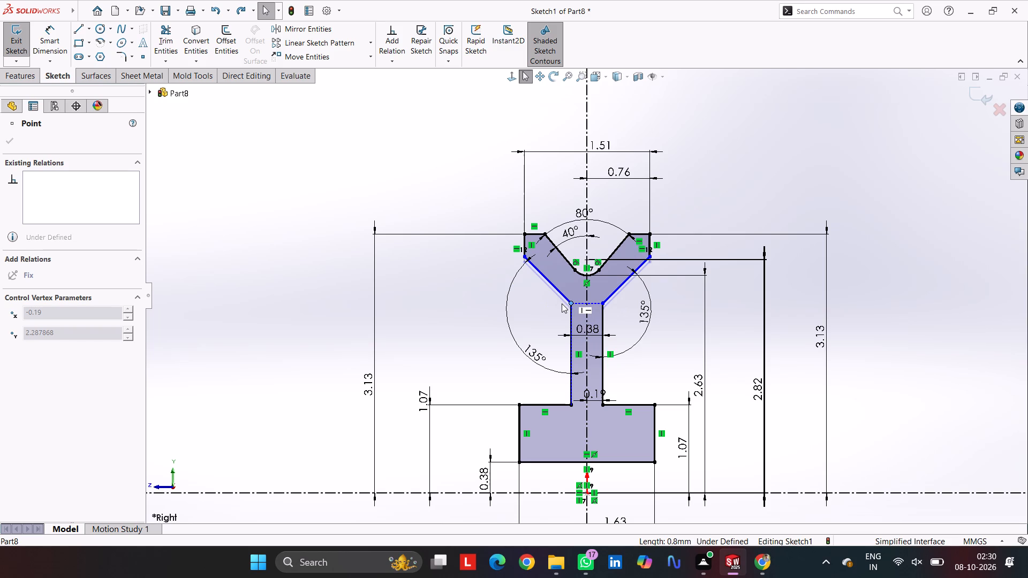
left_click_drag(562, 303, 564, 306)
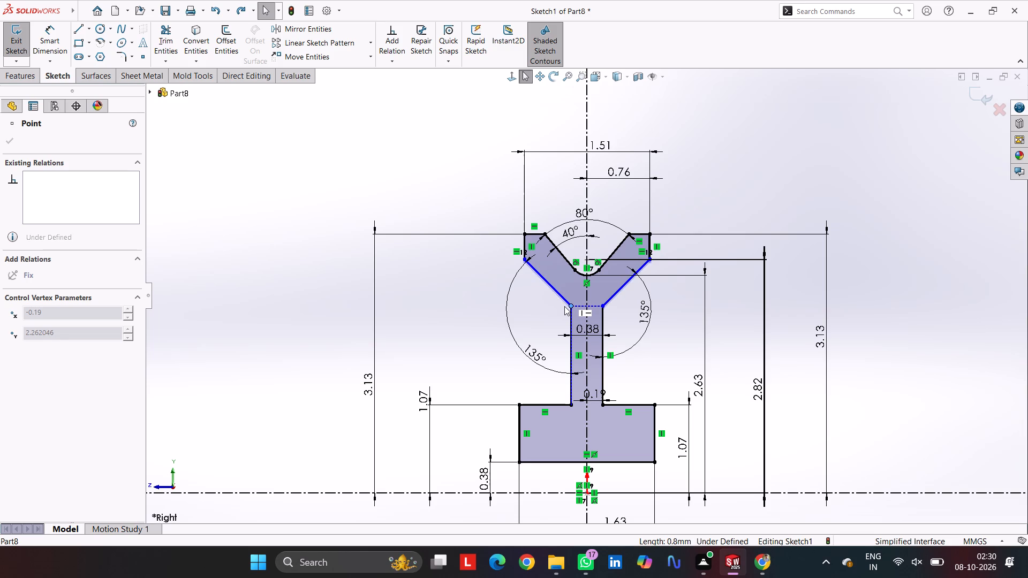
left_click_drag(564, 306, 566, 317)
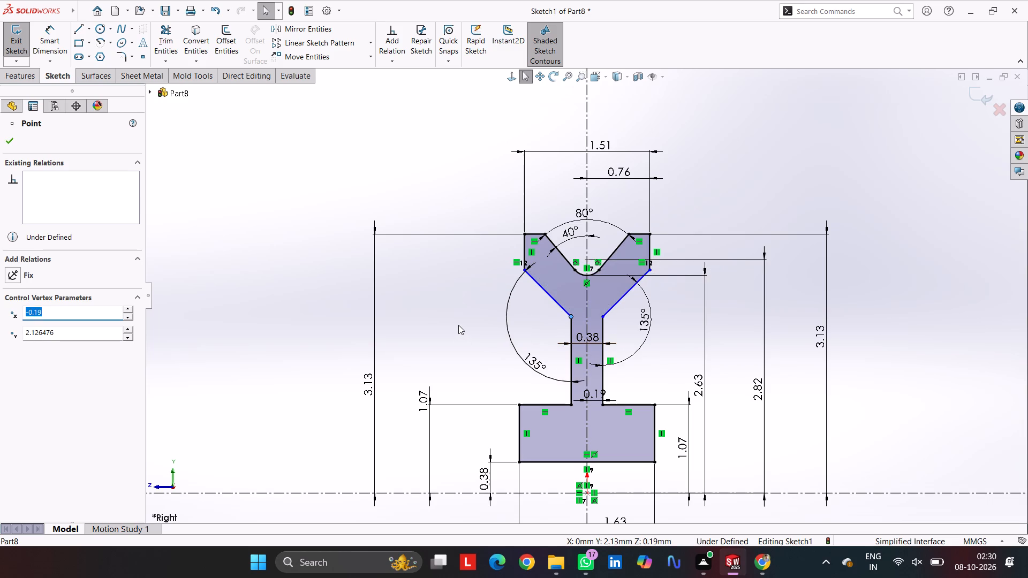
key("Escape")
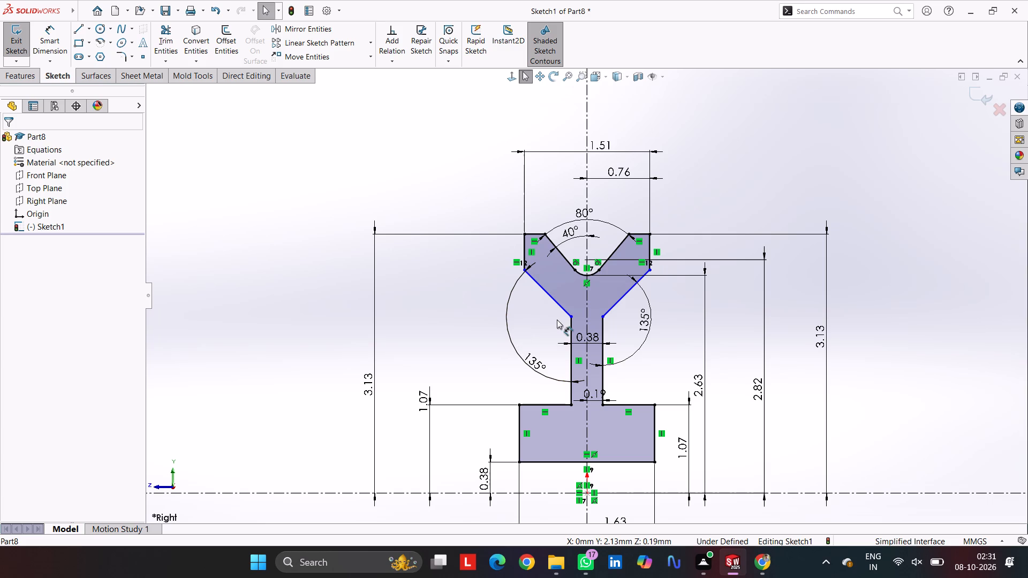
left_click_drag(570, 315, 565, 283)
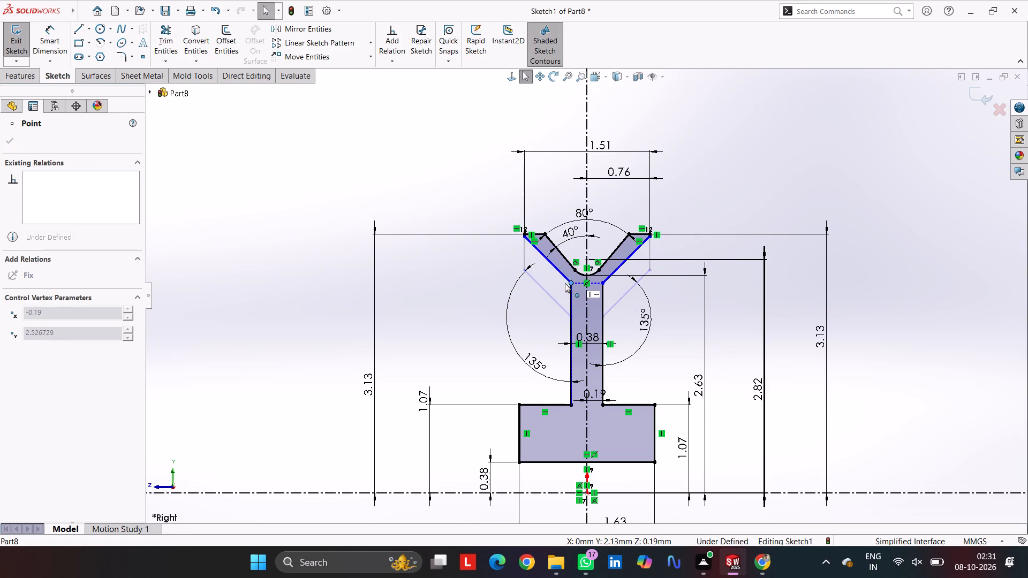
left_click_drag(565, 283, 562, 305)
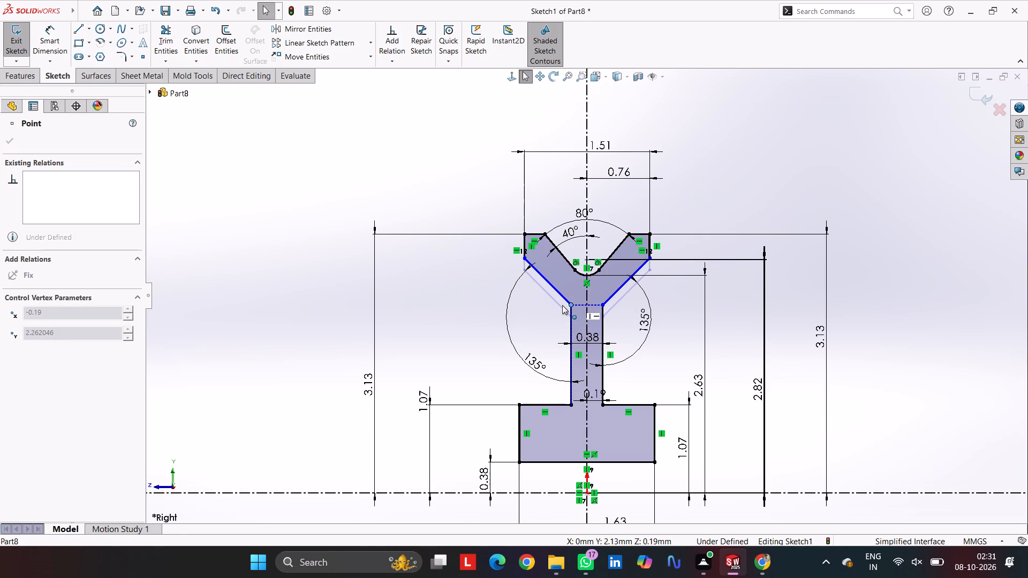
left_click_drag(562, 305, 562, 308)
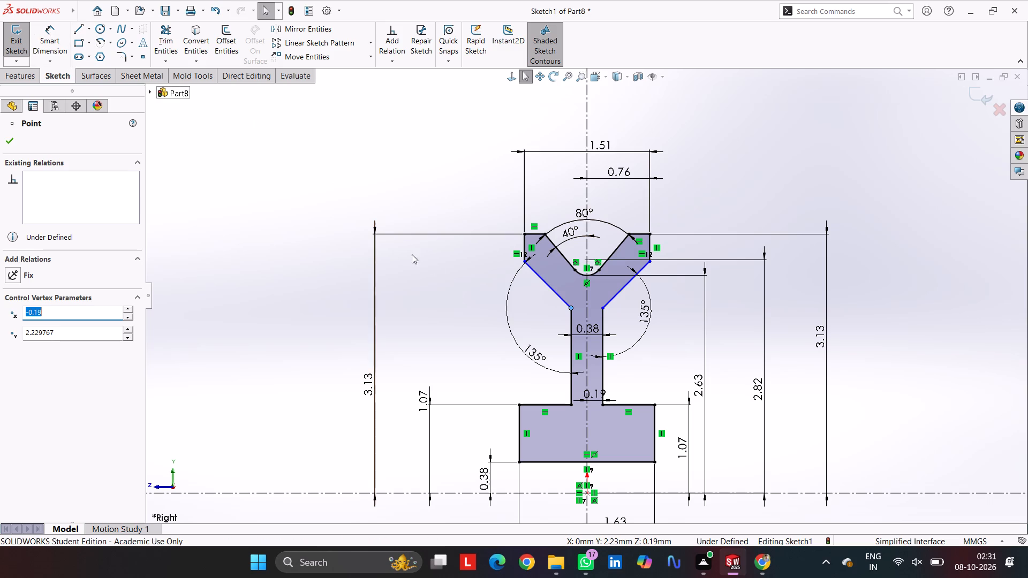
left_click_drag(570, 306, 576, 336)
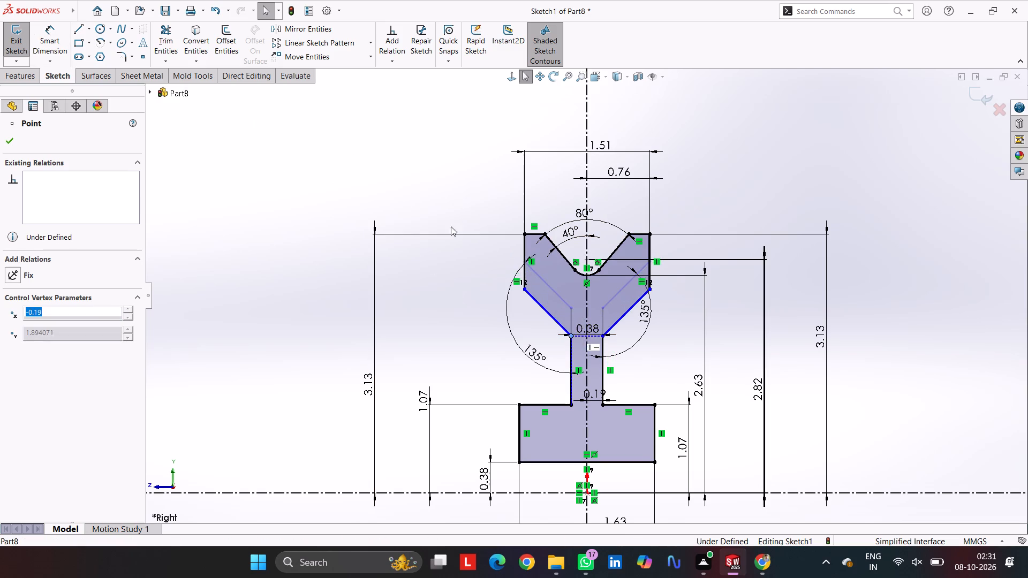
Dimension the head's left outer vertical side as 0.25 mm.
left_click(42, 35)
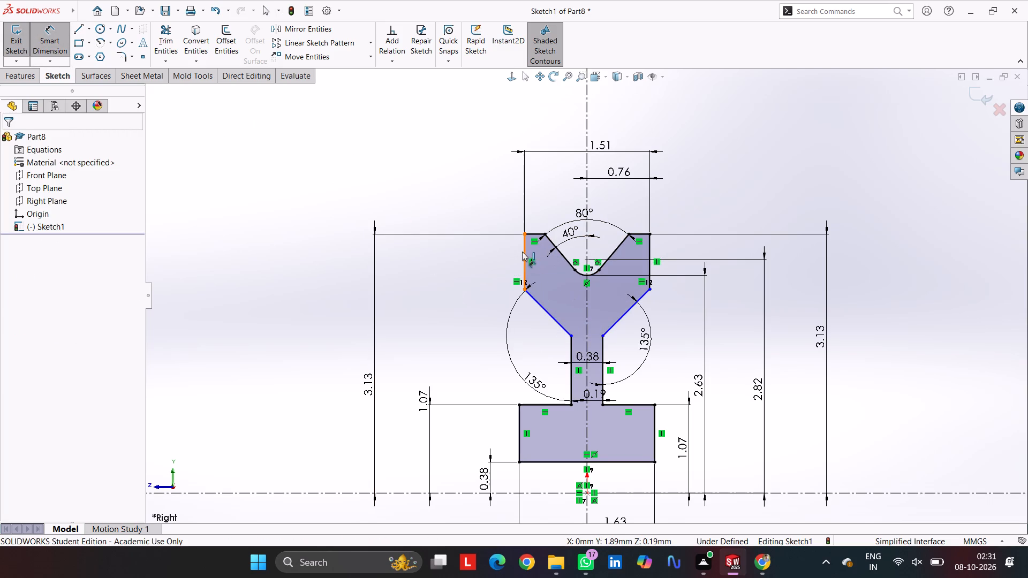
left_click(524, 254)
left_click(488, 261)
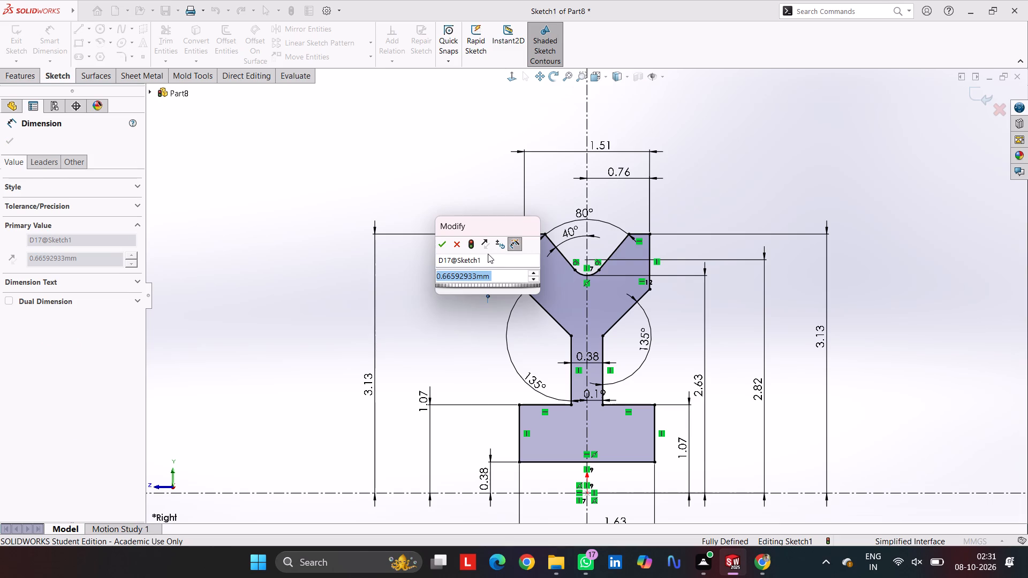
type("0.25")
key("Return")
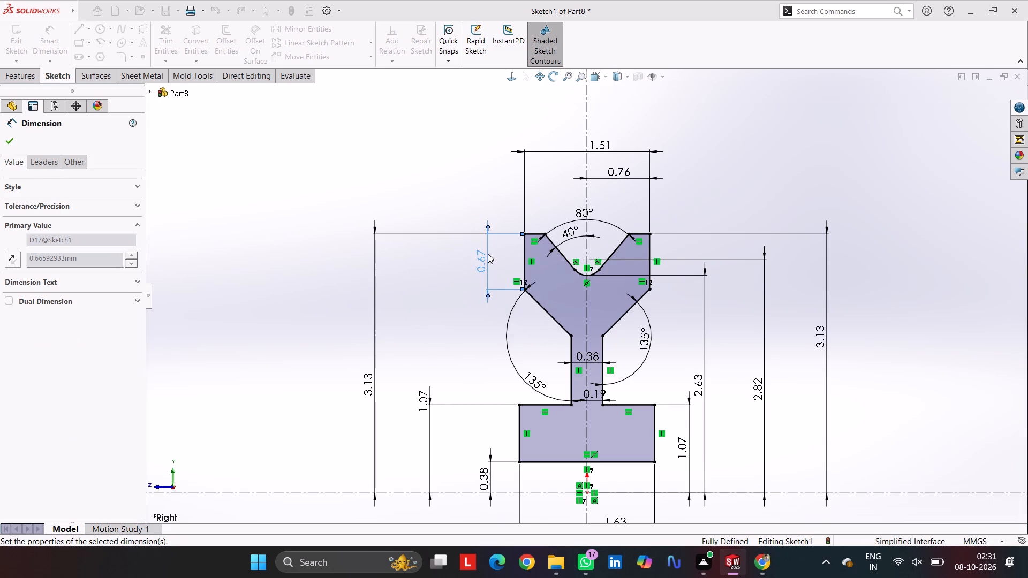
left_click(381, 179)
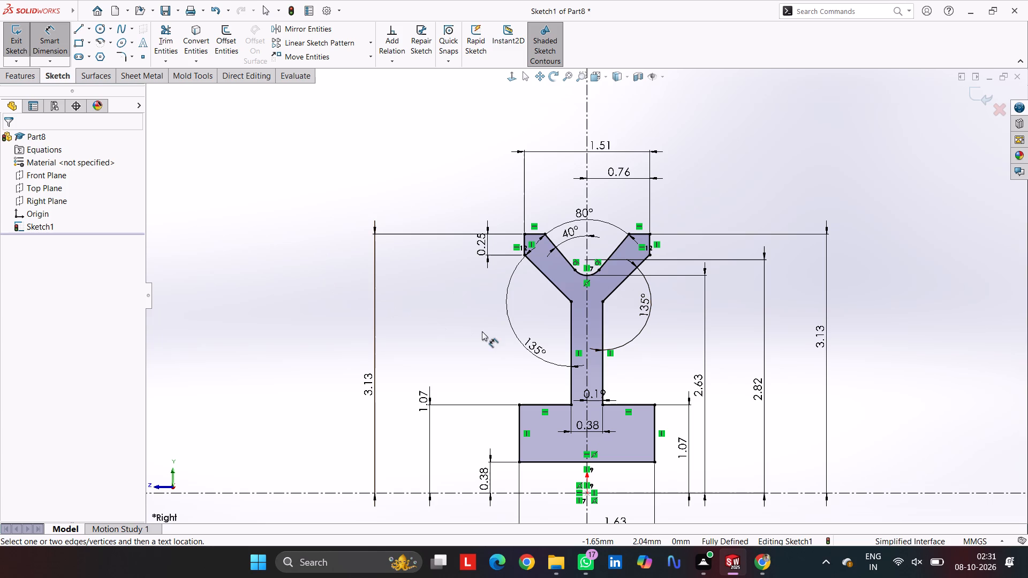
Revolve the cross-section 360° about the horizontal construction line through the origin to form the solid wheel.
left_click(13, 78)
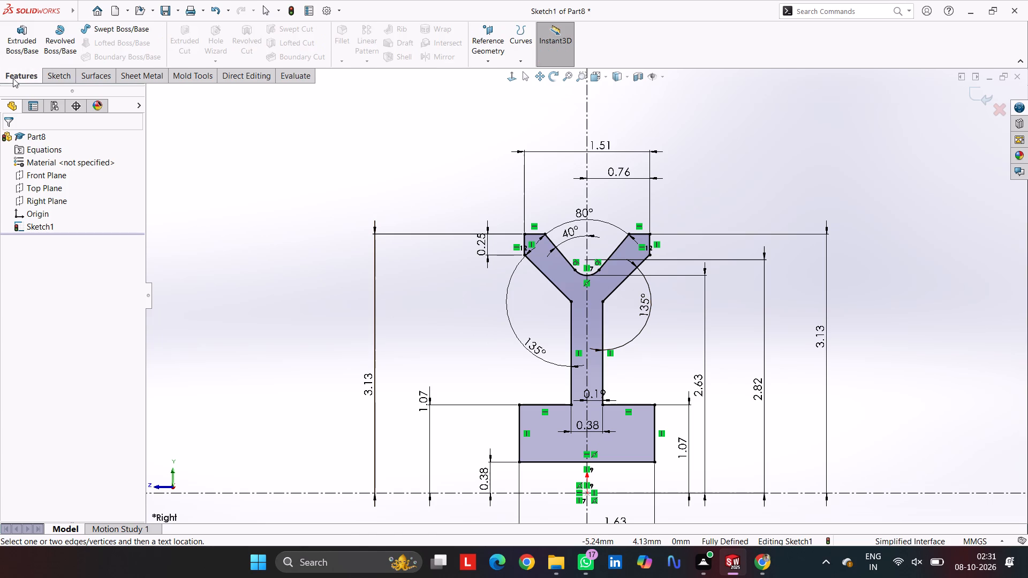
left_click(61, 41)
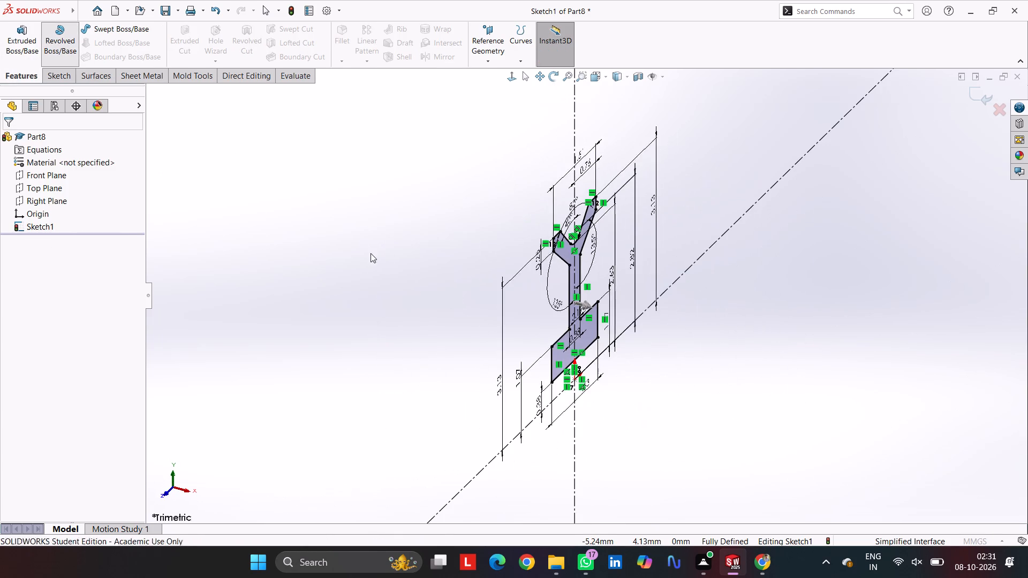
left_click(720, 240)
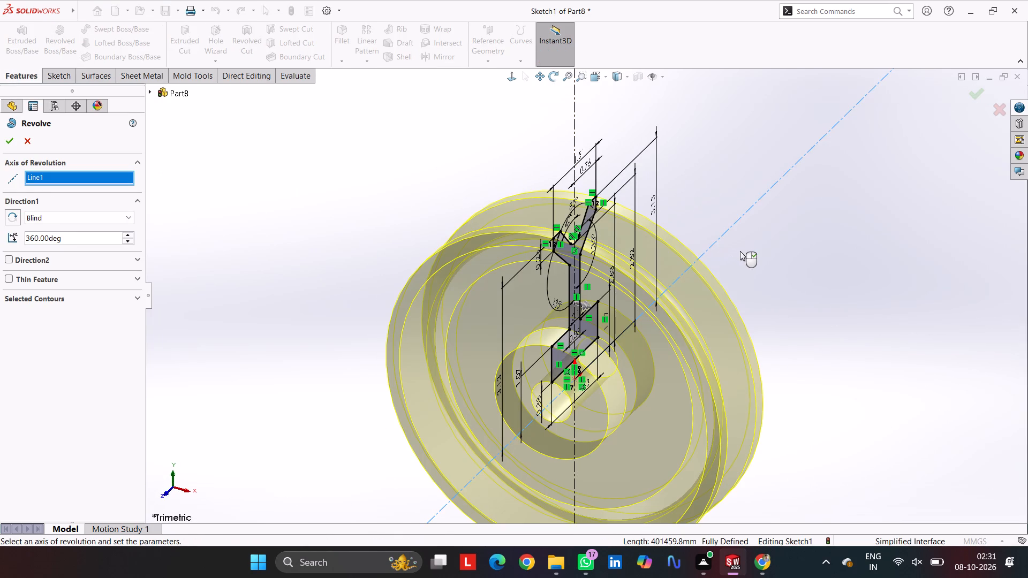
key("Return")
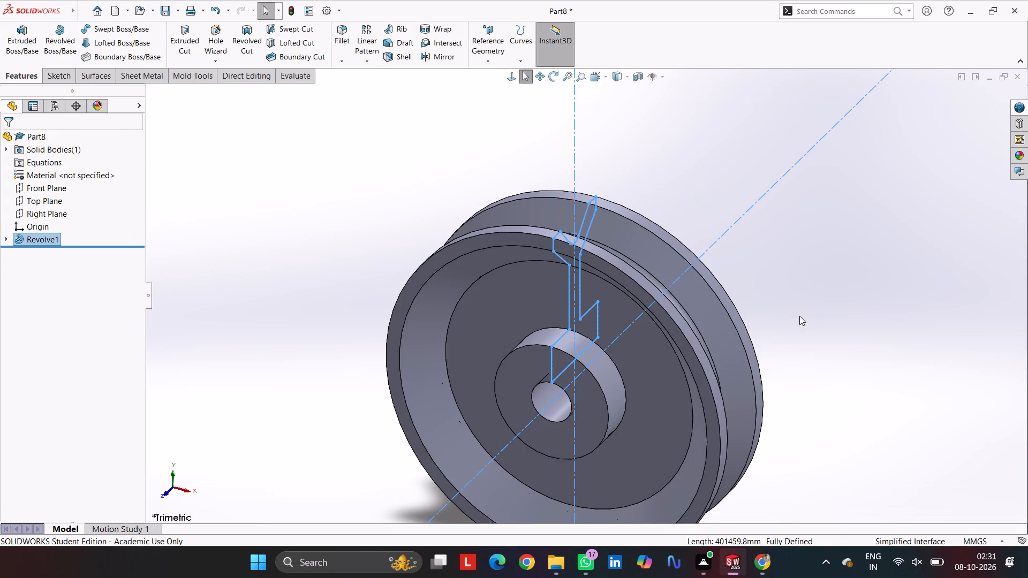
left_click(799, 316)
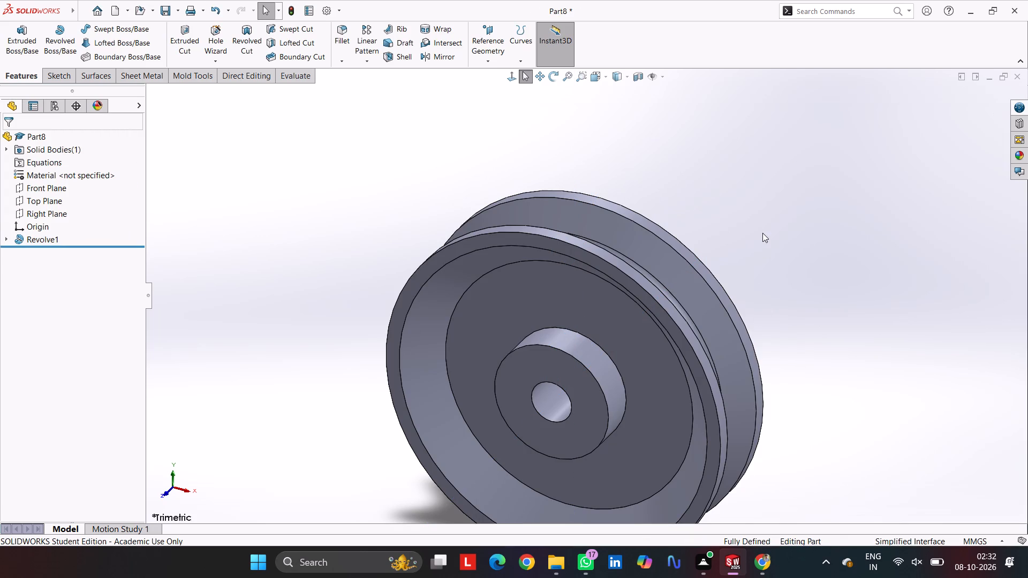
Start a new sketch on the flat ring-shaped web face between the hub and the rim.
middle_click_drag(642, 197, 660, 211)
left_click(571, 299)
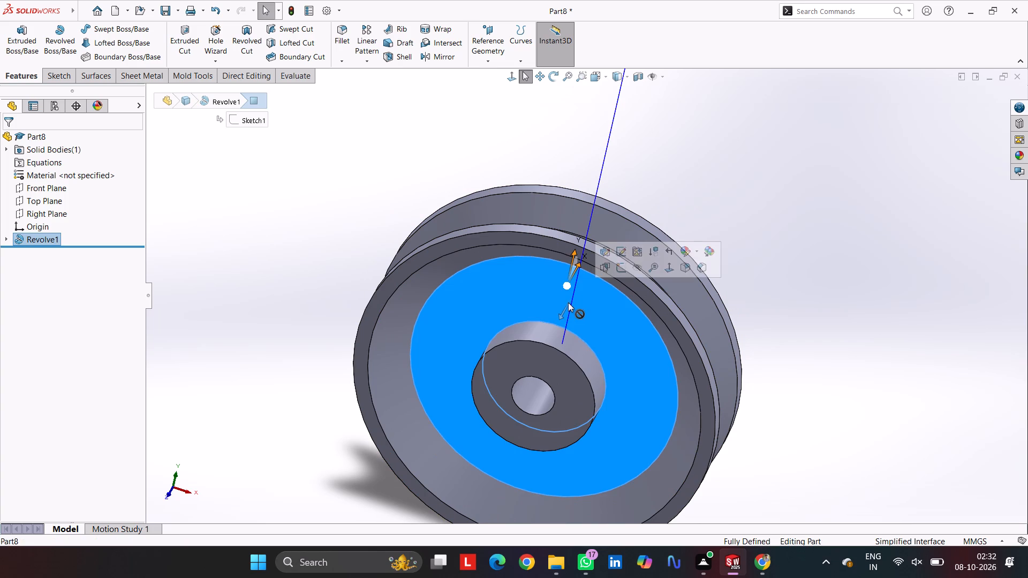
left_click(616, 270)
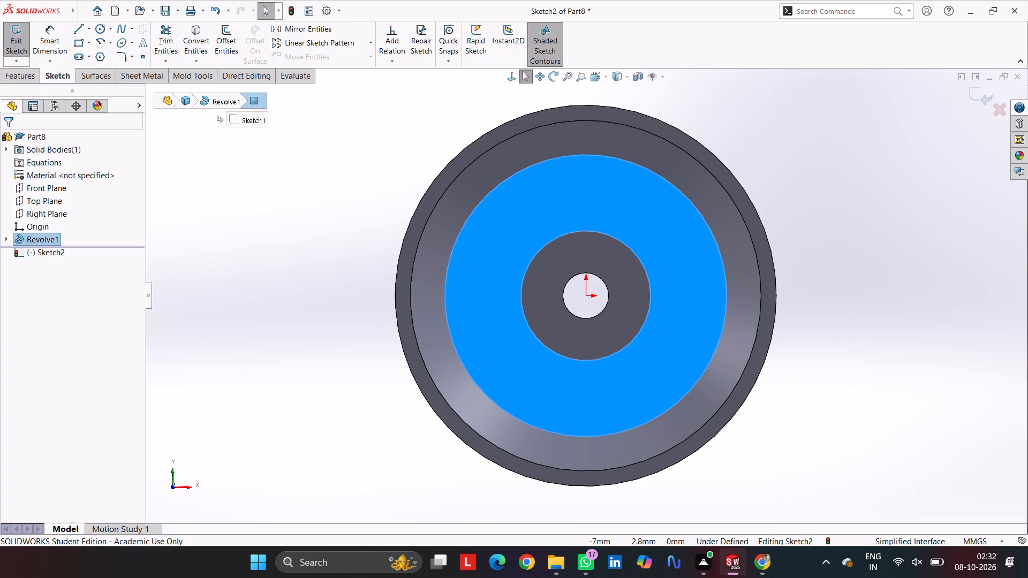
Draw infinite horizontal and vertical construction lines through the origin.
left_click(80, 29)
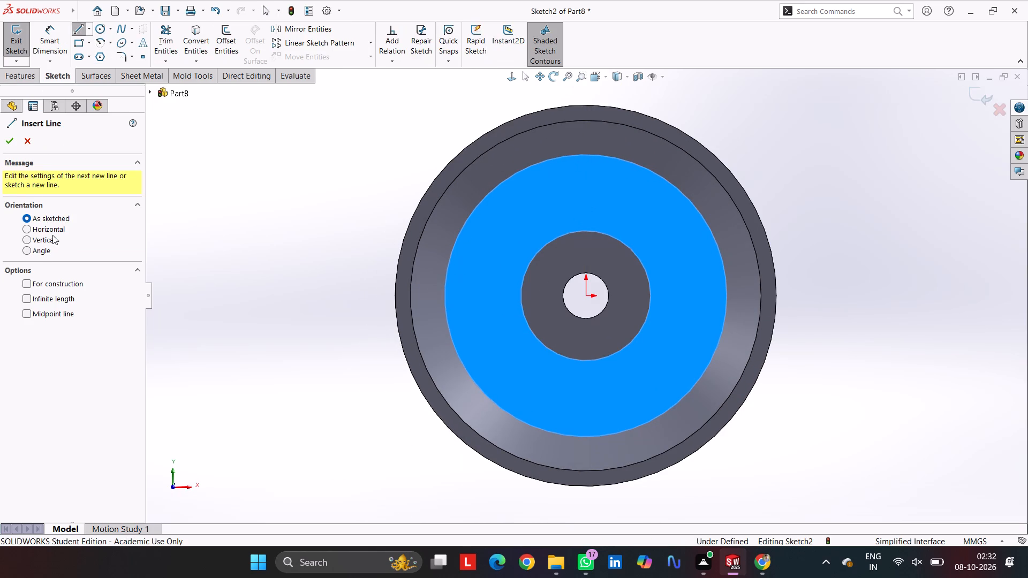
left_click(52, 229)
left_click(53, 301)
left_click(56, 284)
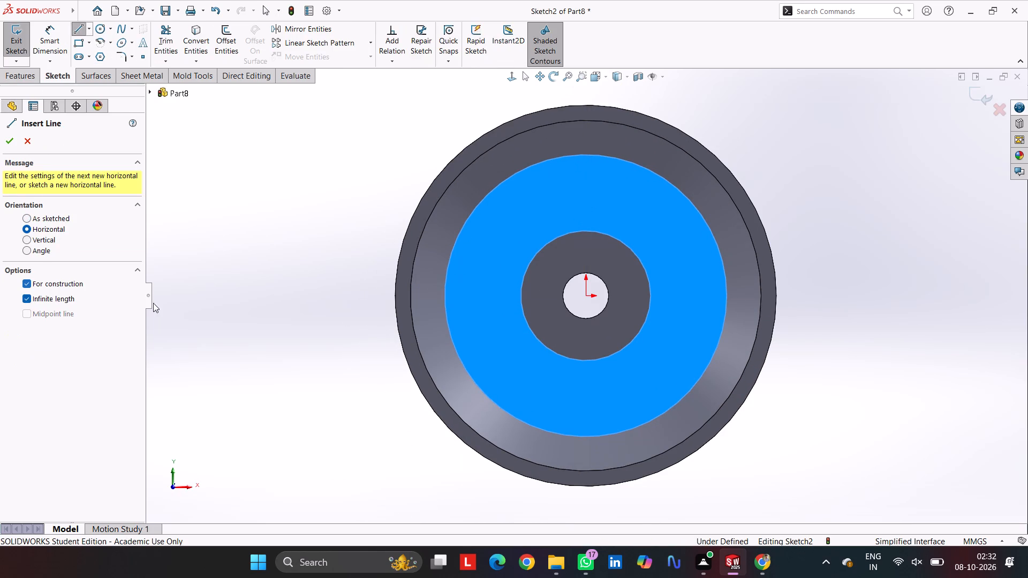
left_click(586, 297)
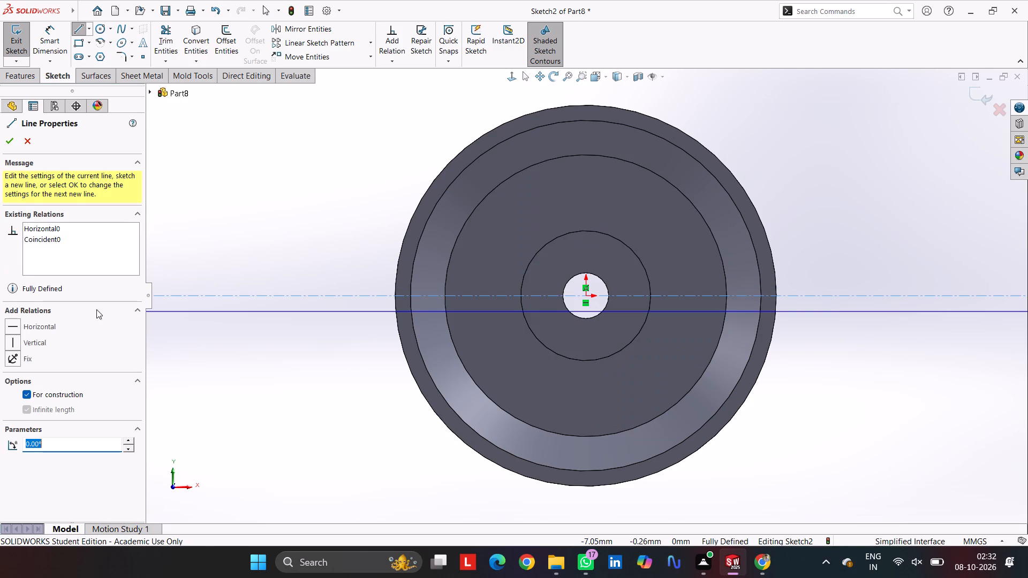
left_click(15, 141)
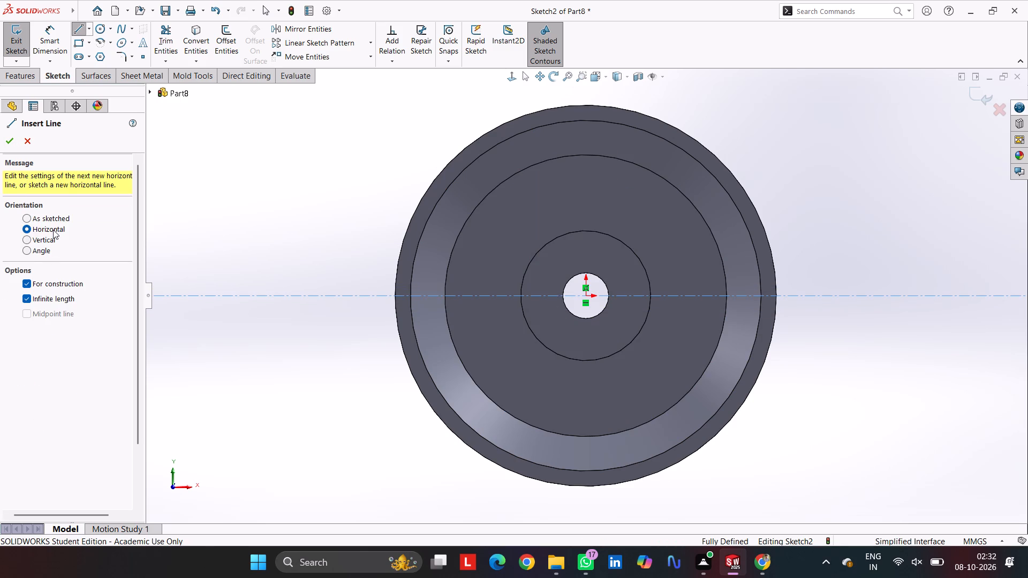
left_click(47, 239)
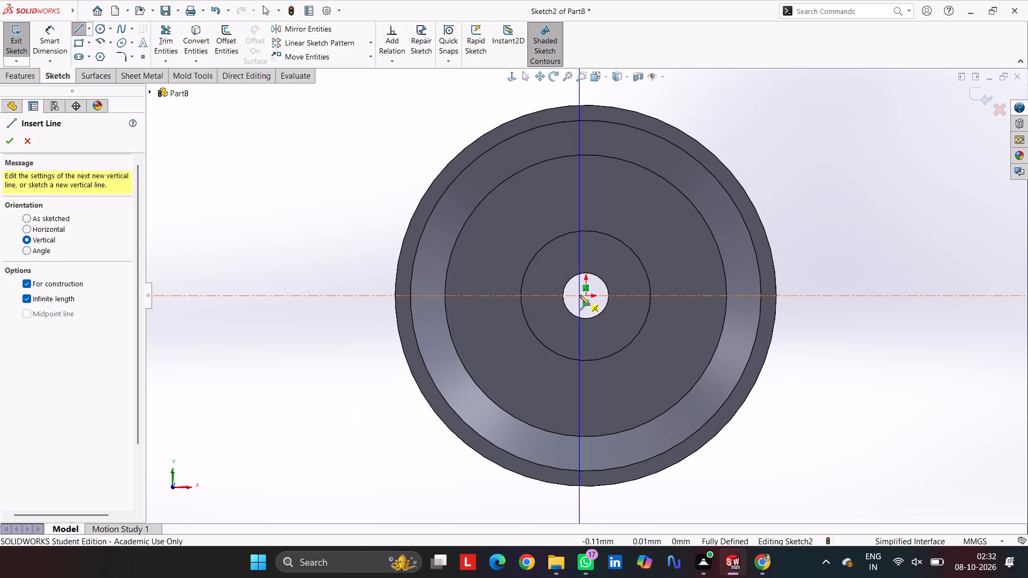
left_click(587, 296)
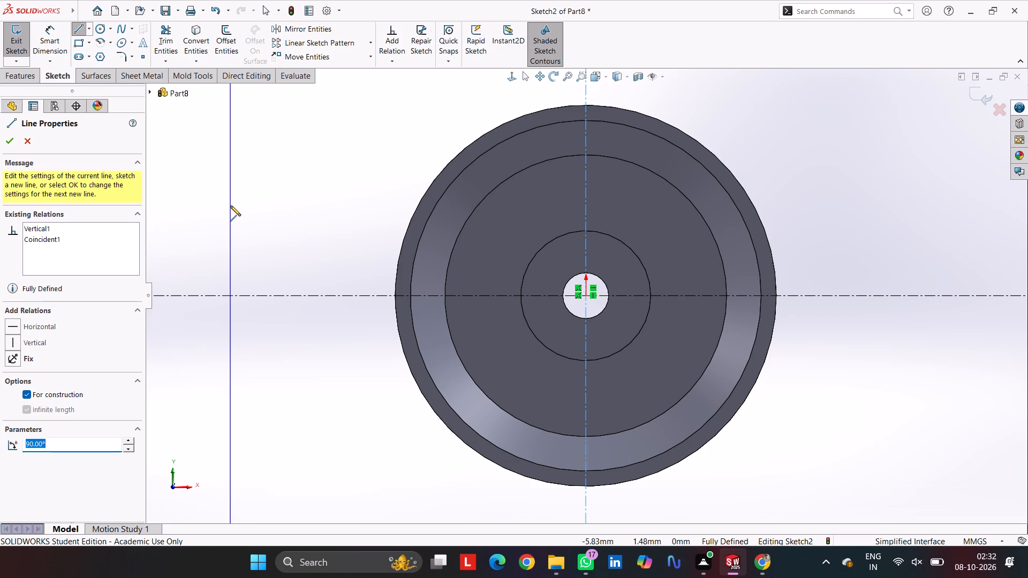
Draw a circle centred on the origin between the hub and rim, and dimension its diameter as 3.43 mm.
left_click(101, 31)
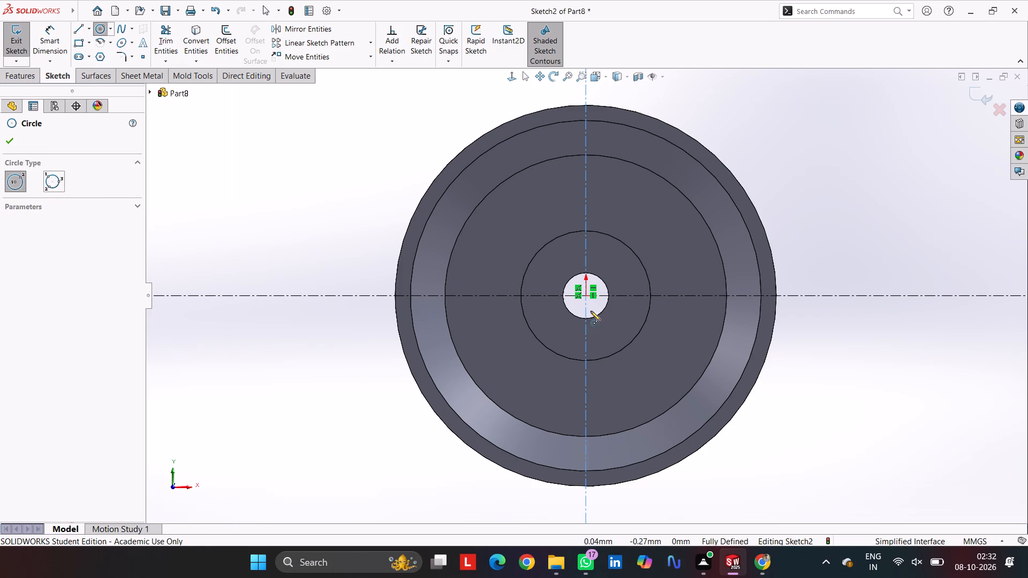
left_click(584, 295)
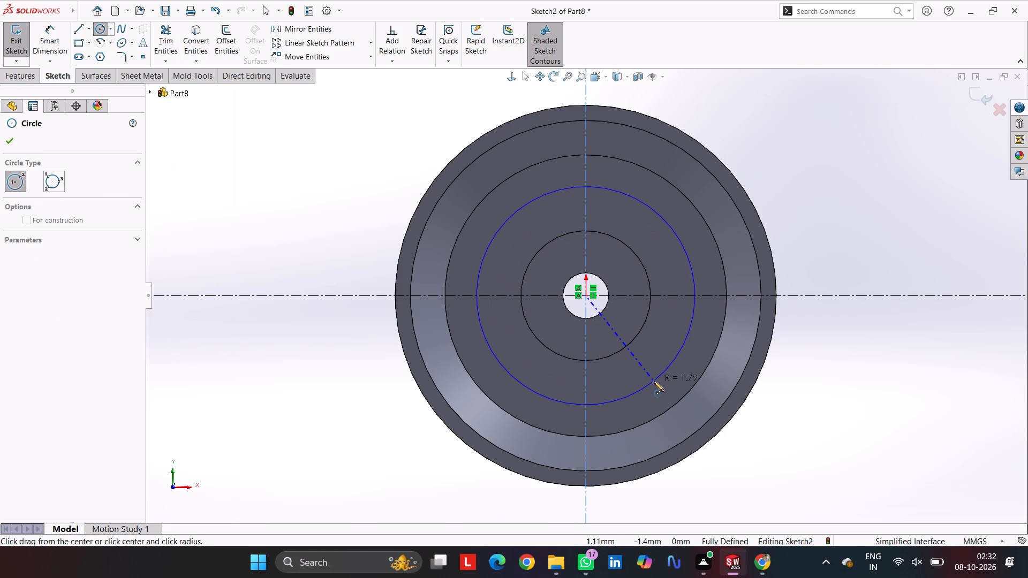
left_click(654, 382)
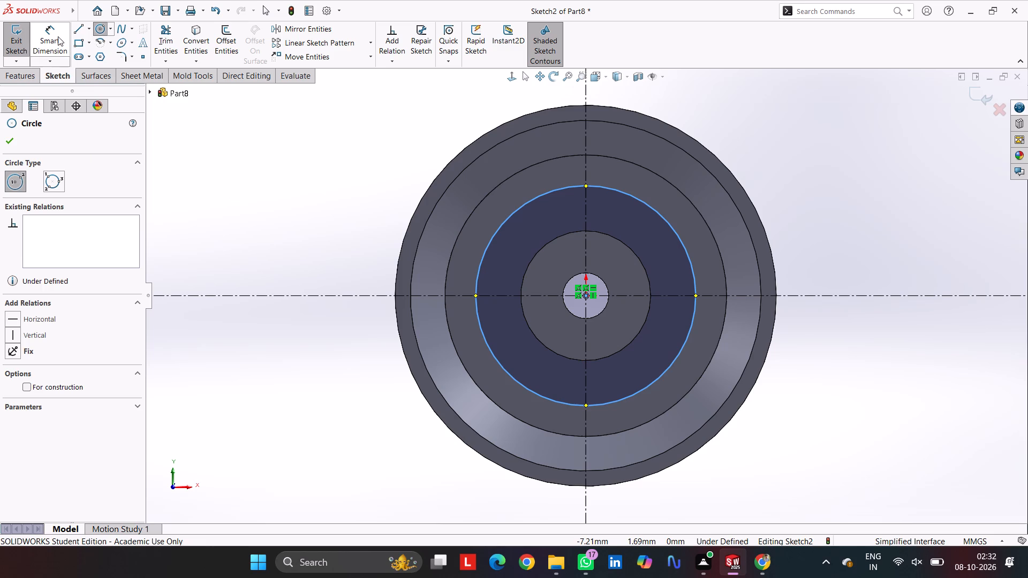
left_click(56, 35)
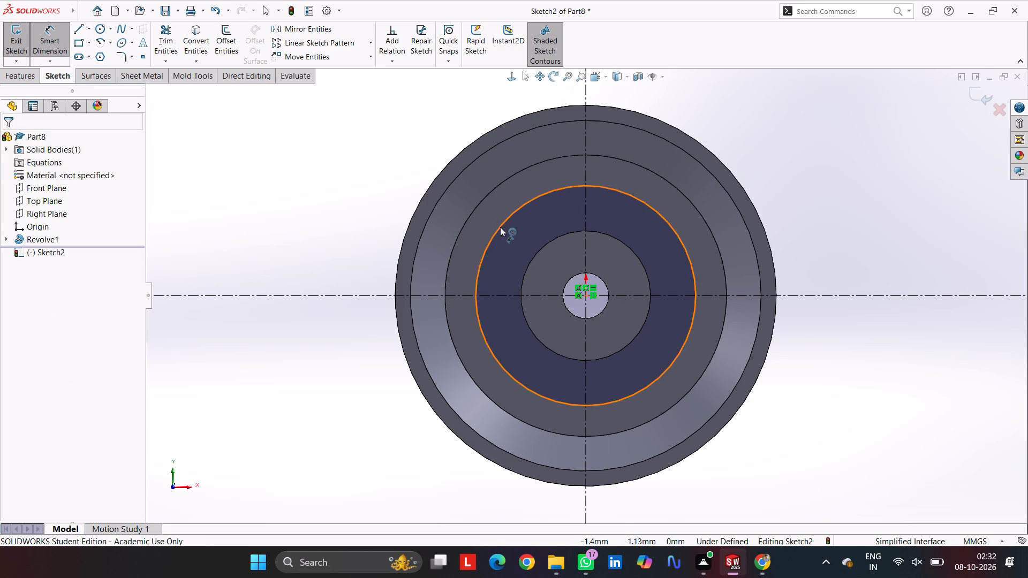
left_click(500, 227)
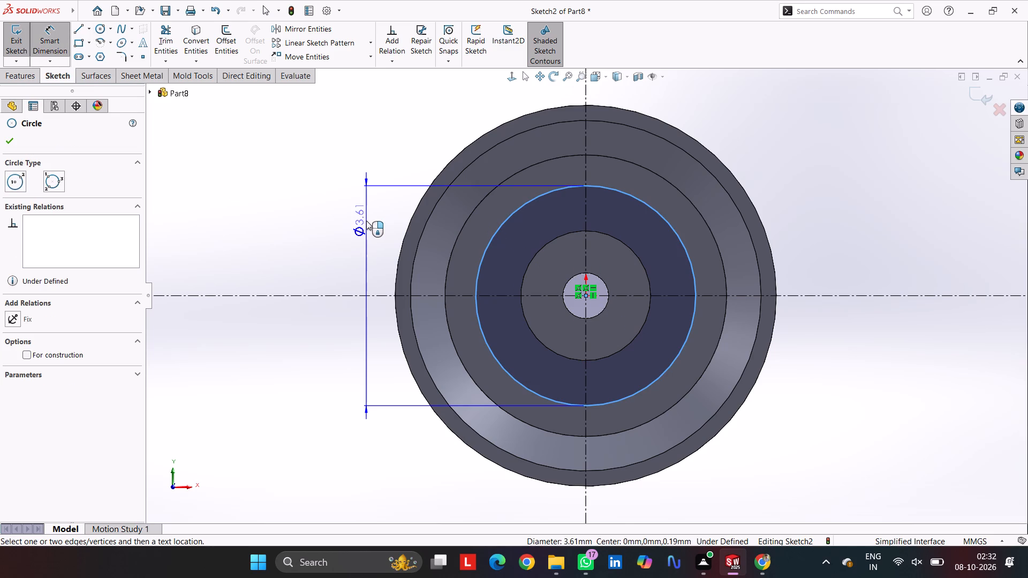
left_click(364, 219)
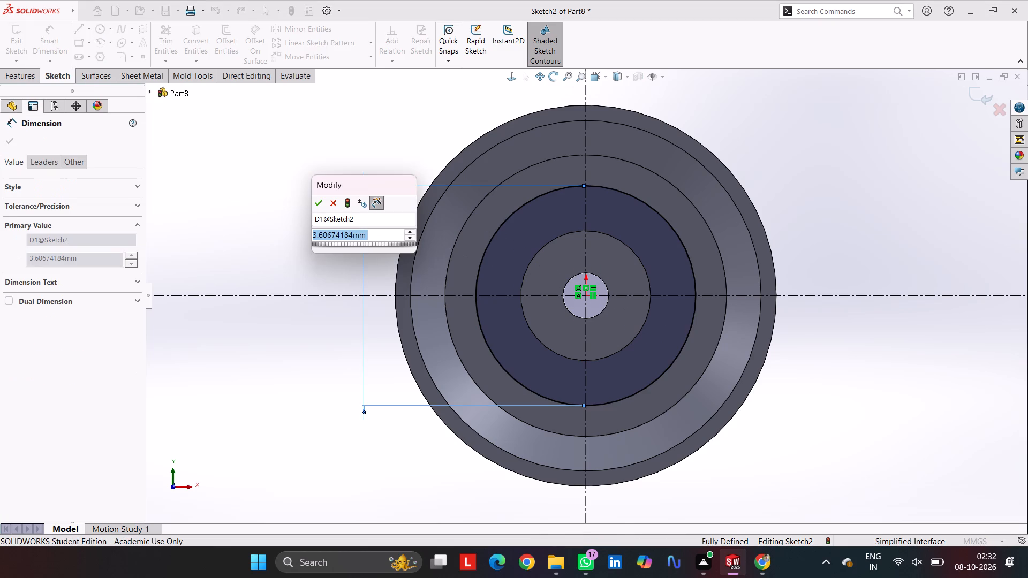
type("3.4")
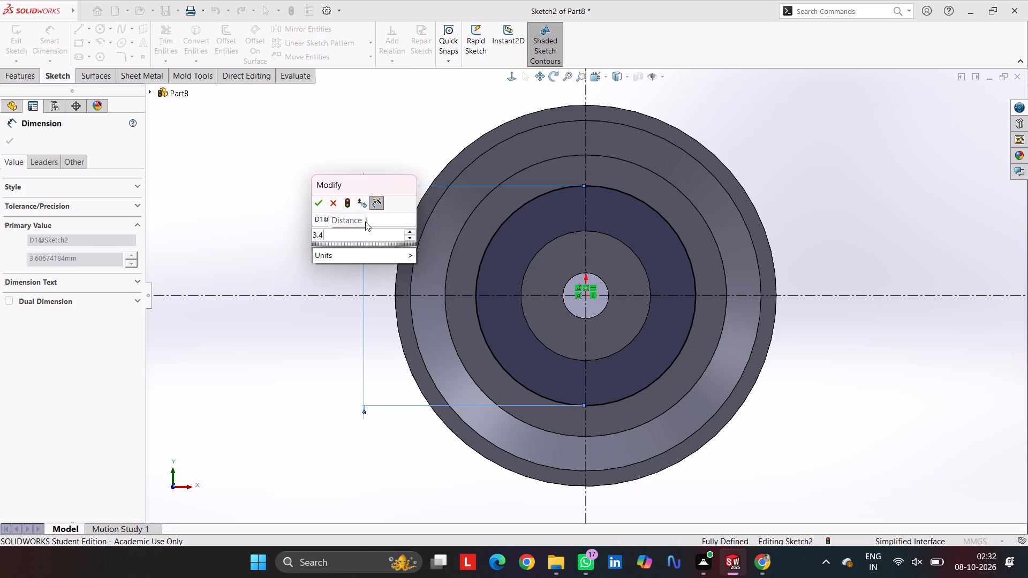
key("3")
key("Return")
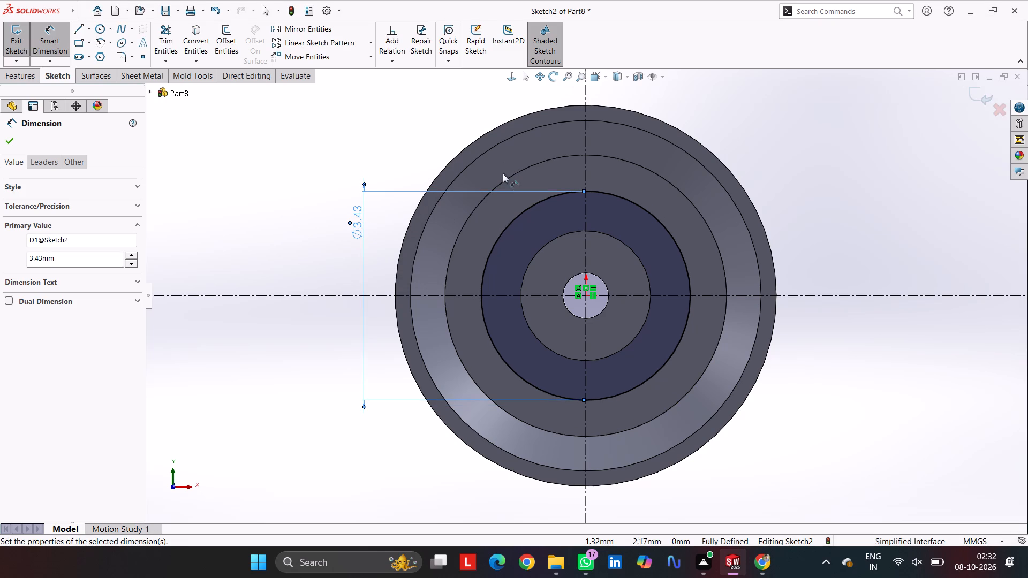
Convert the 3.43 mm circle to construction geometry.
left_click(519, 216)
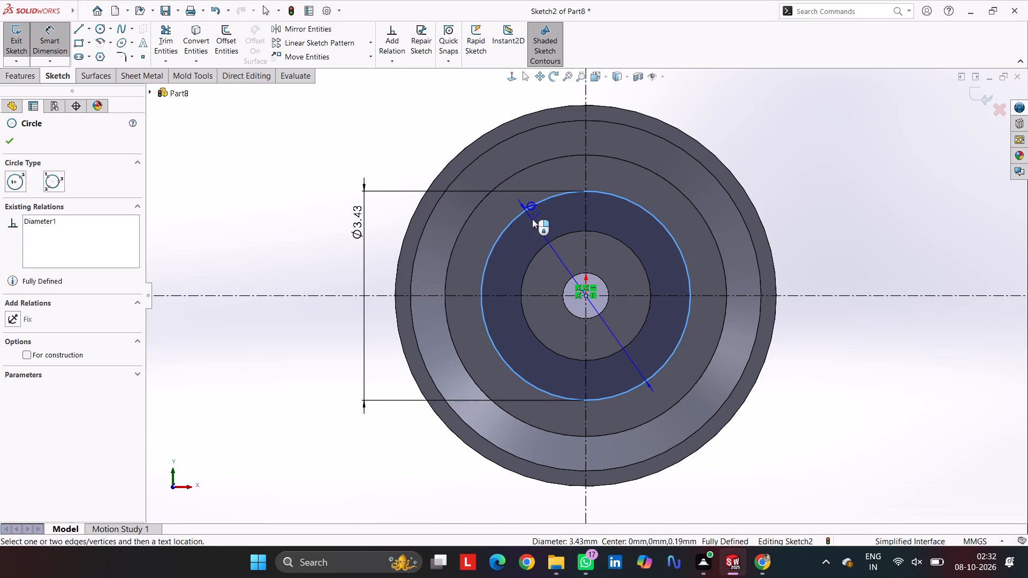
key("Escape")
key("Escape")
left_click(527, 210)
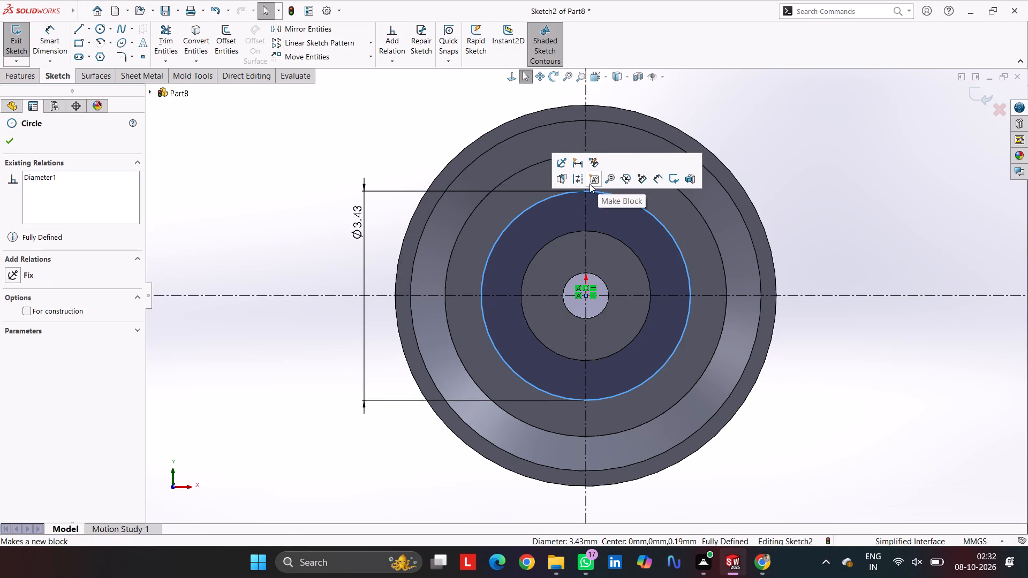
left_click(579, 180)
left_click(300, 177)
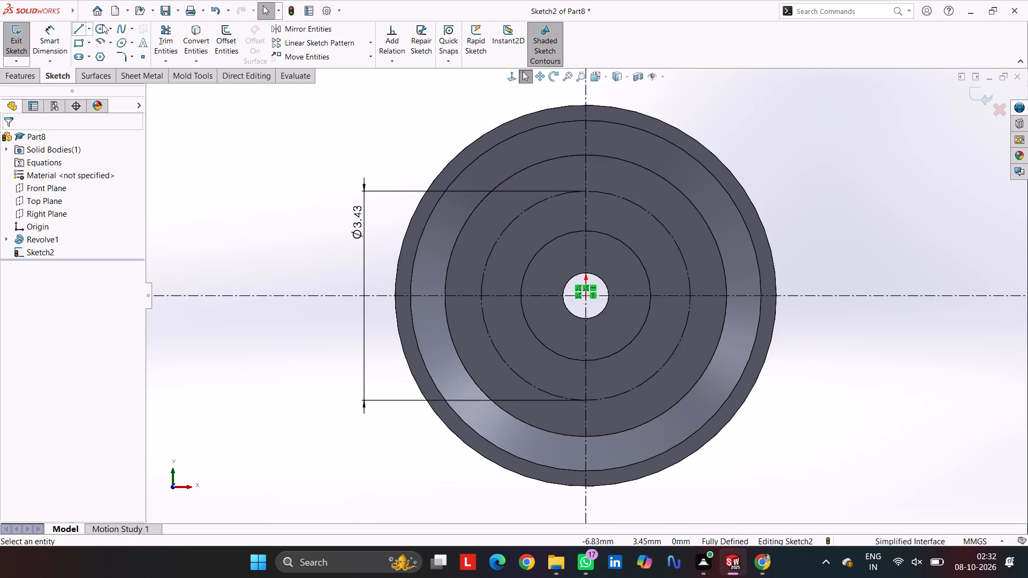
Draw a circle centred where the construction circle's top meets the vertical construction line, and dimension its diameter as 0.76 mm.
left_click(102, 26)
left_click(584, 192)
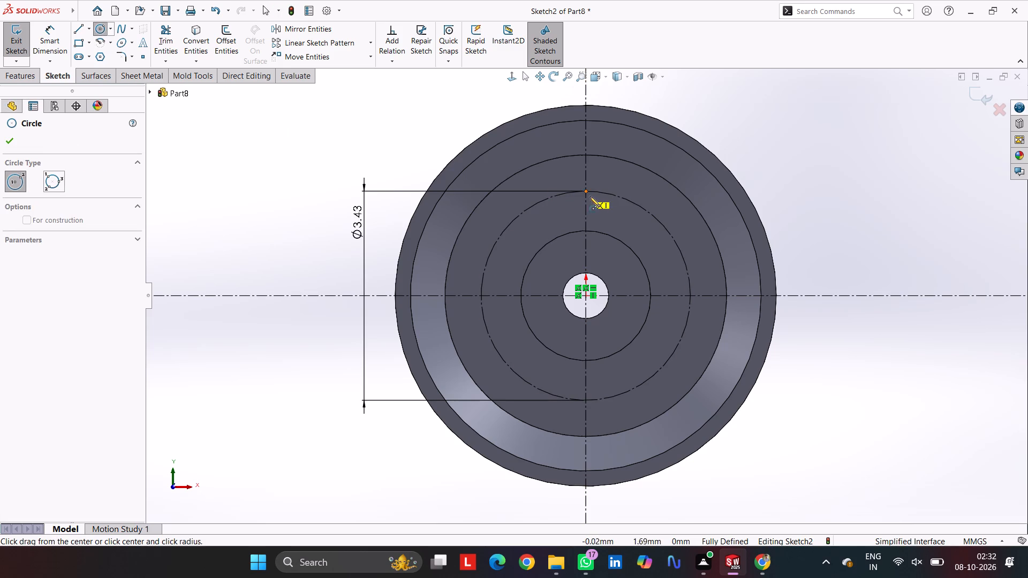
left_click(603, 216)
left_click(40, 35)
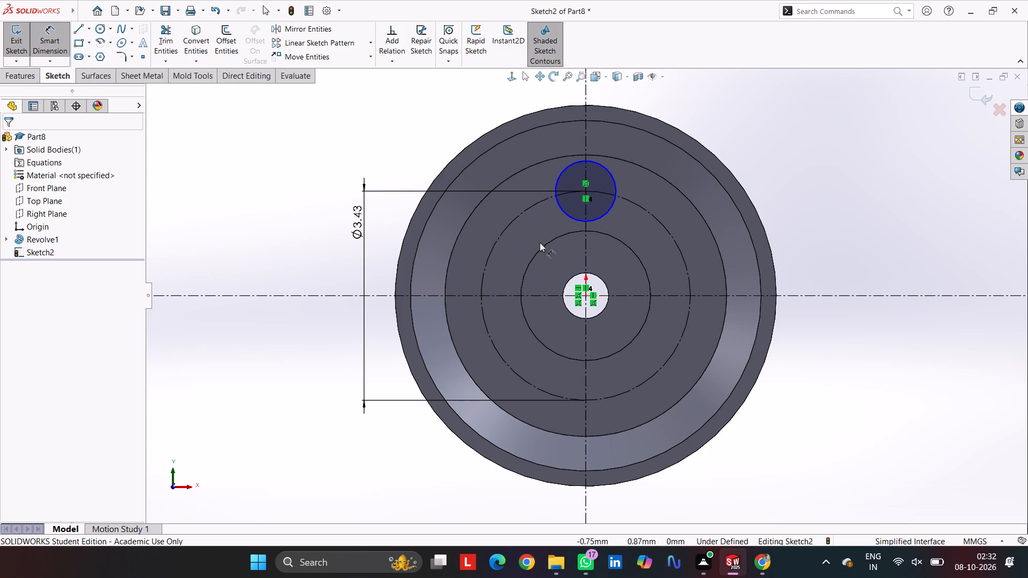
left_click(557, 177)
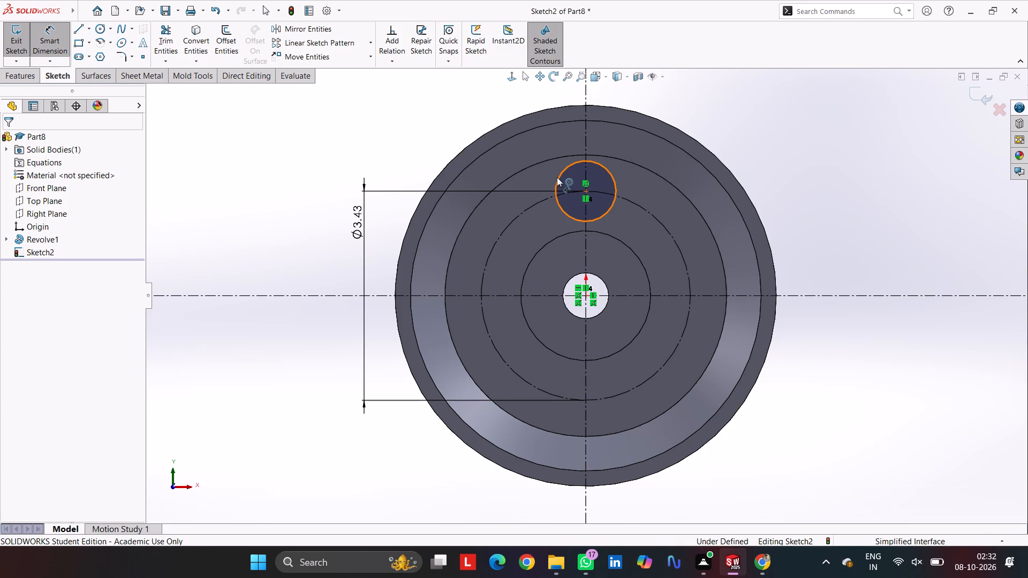
left_click(422, 151)
type(".76")
key("Return")
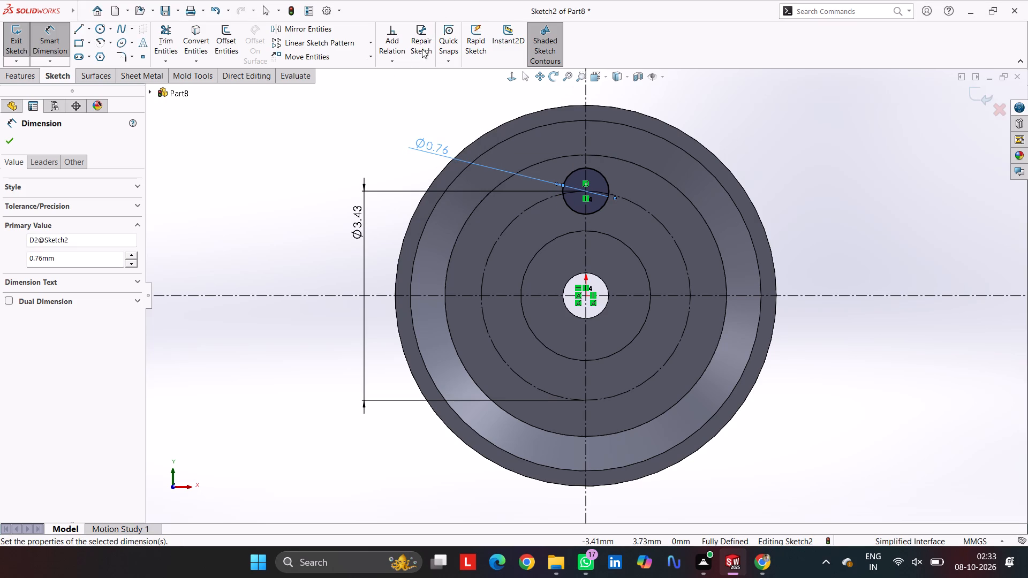
Create a circular sketch pattern of the 0.76 mm circle with 8 equally spaced instances over 360° around the wheel's centre.
left_click(25, 75)
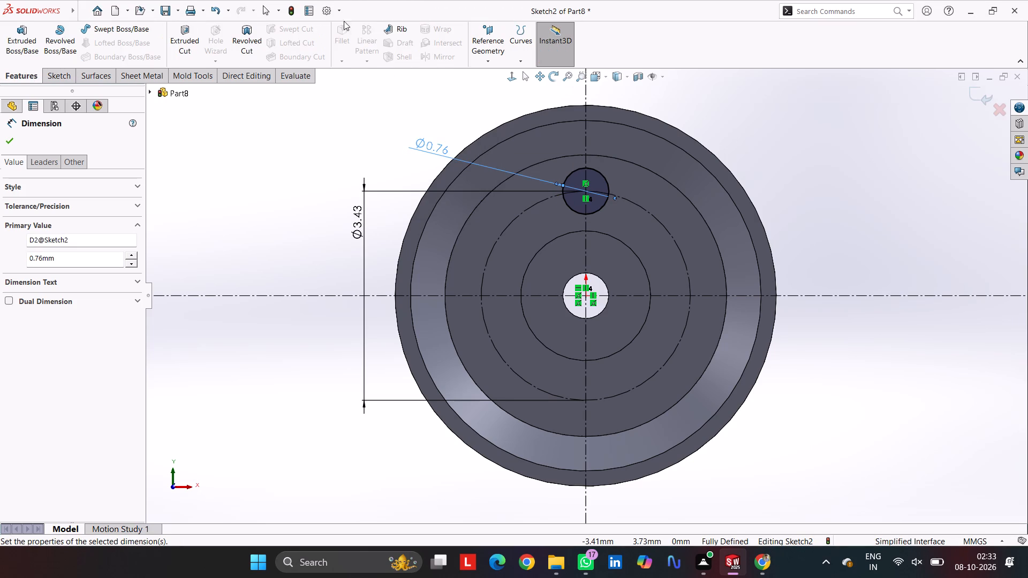
left_click(59, 80)
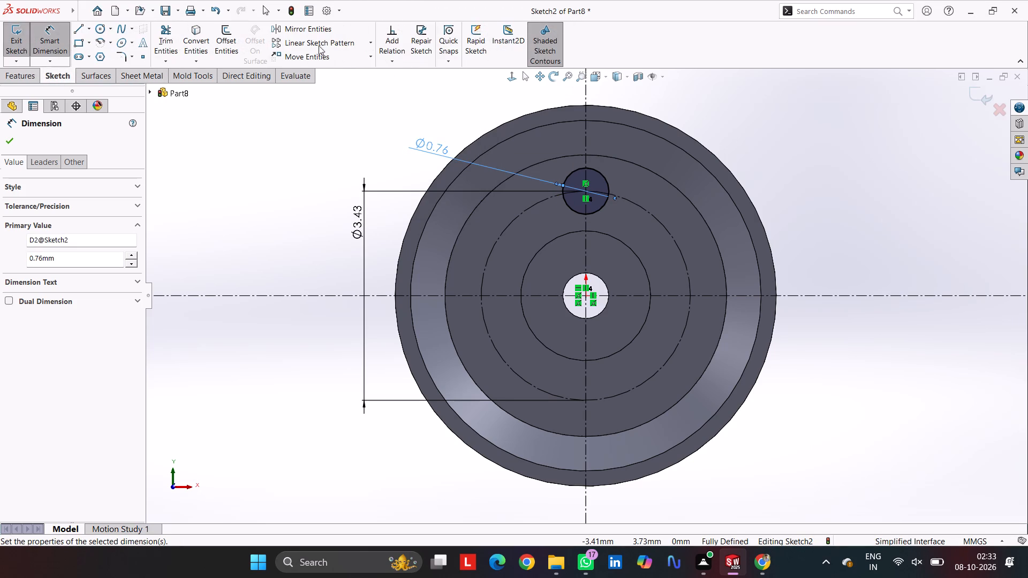
left_click(369, 42)
left_click(352, 69)
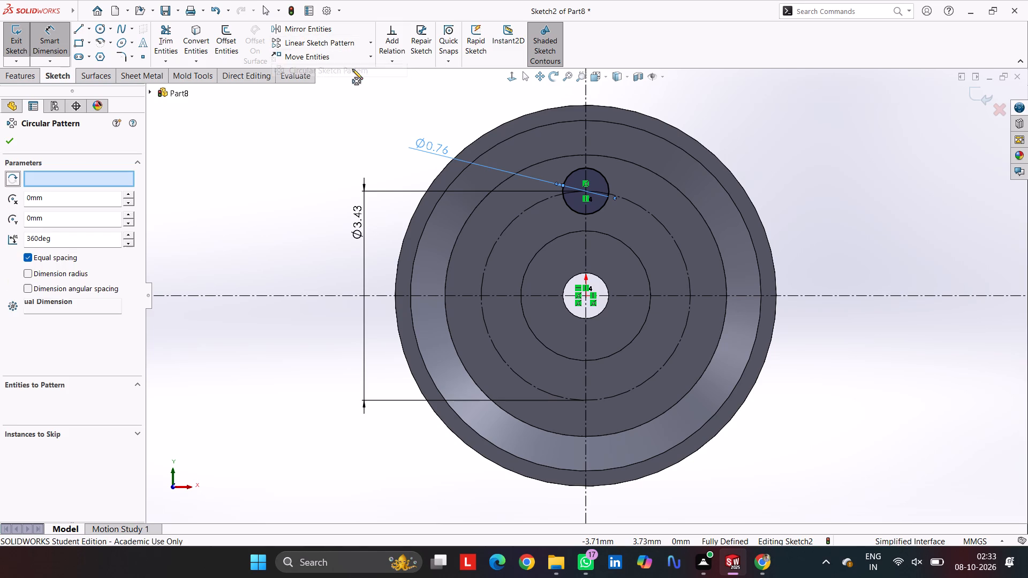
left_click(600, 211)
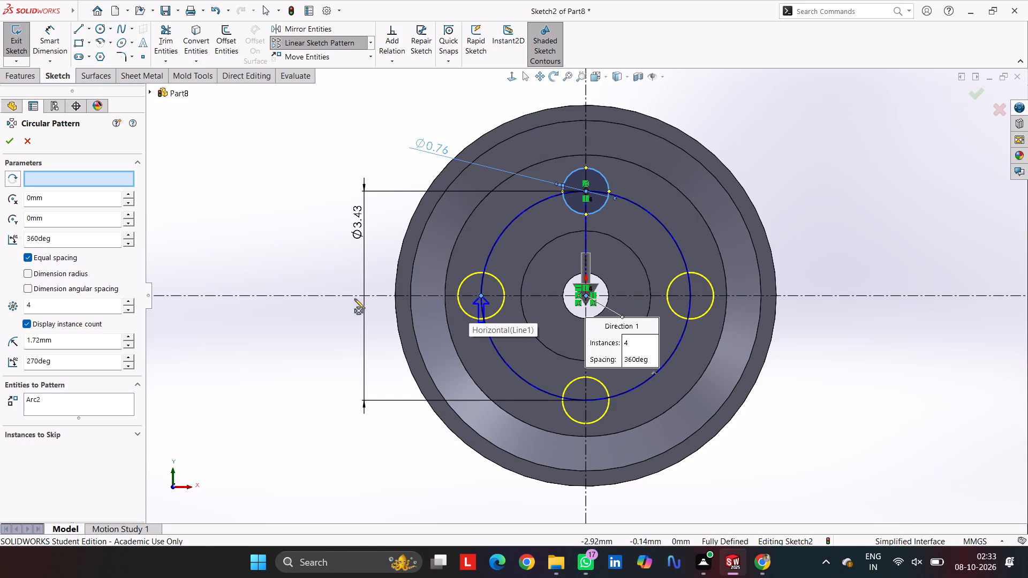
left_click_drag(66, 303, 65, 303)
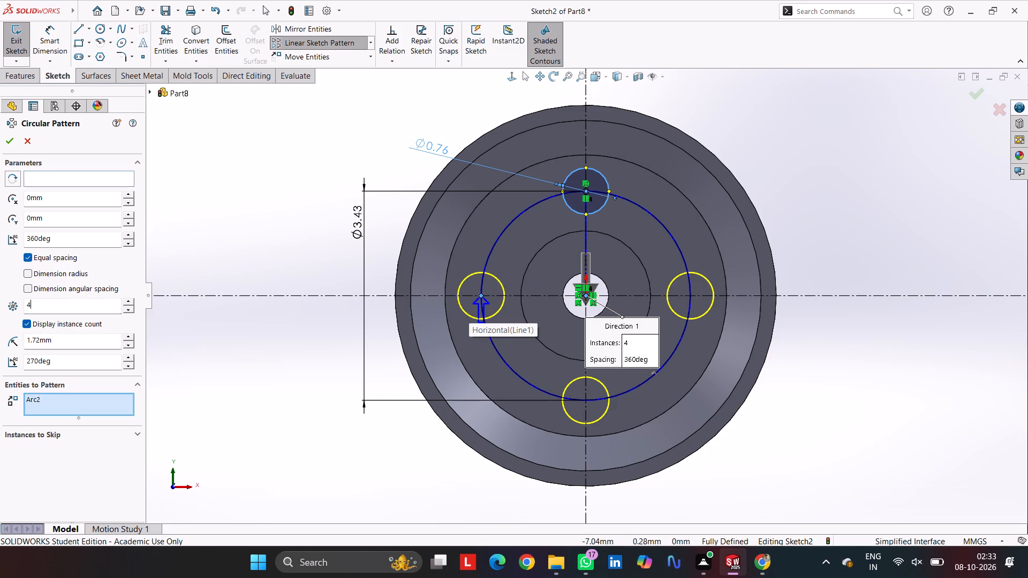
left_click_drag(65, 303, 0, 307)
key("8")
key("Return")
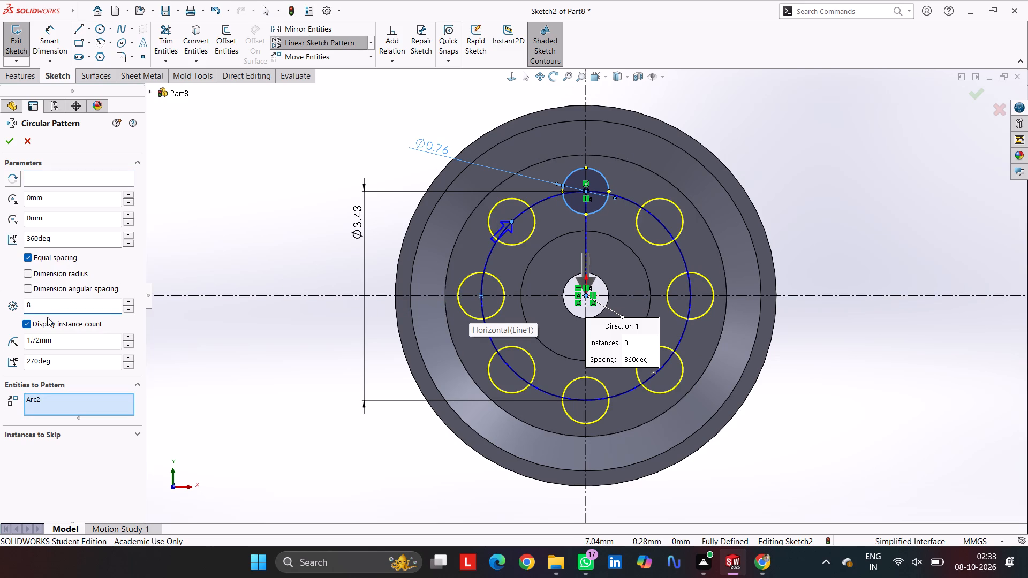
key("Return")
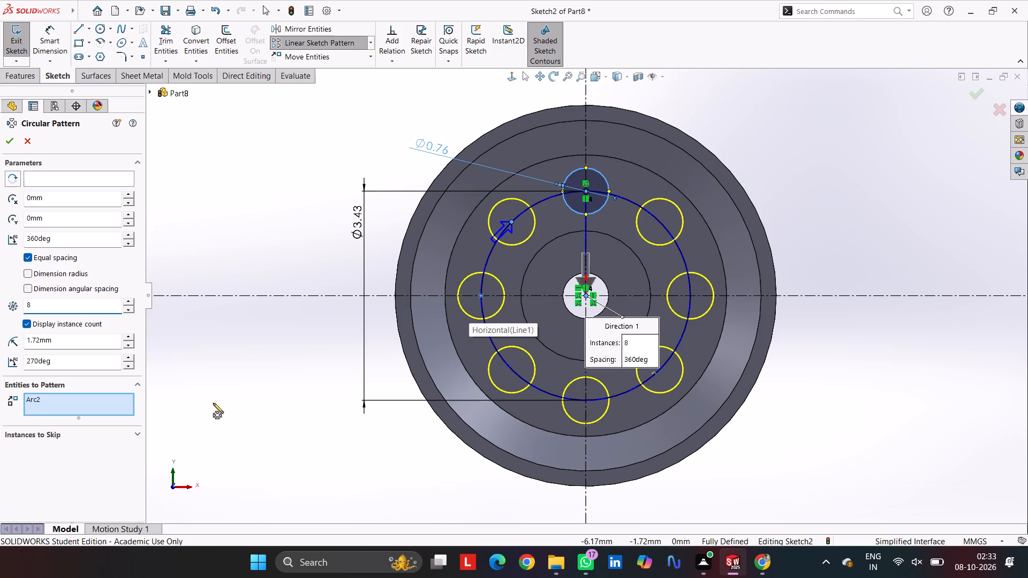
key("Return")
key("Return")
left_click(13, 139)
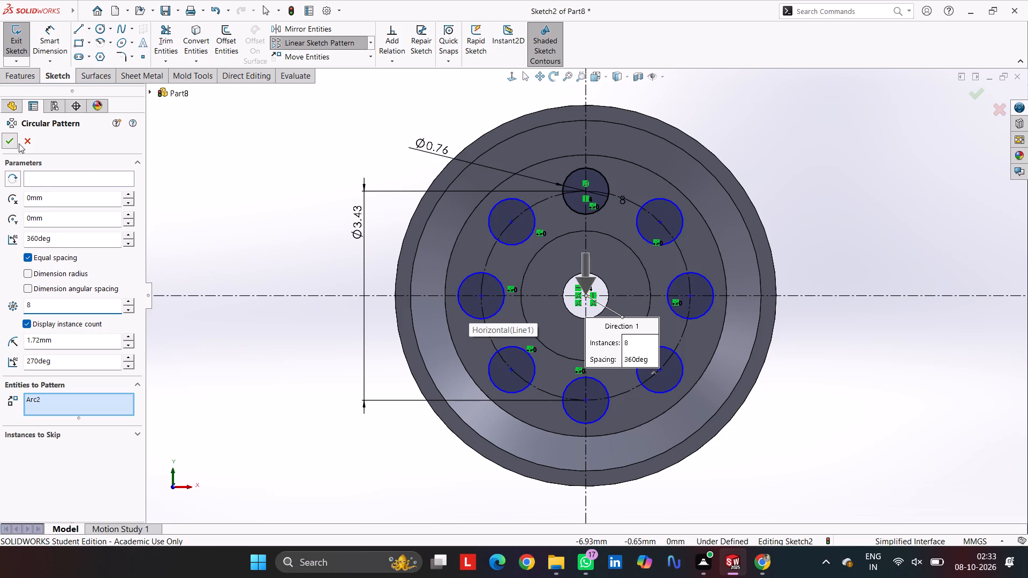
key("Escape")
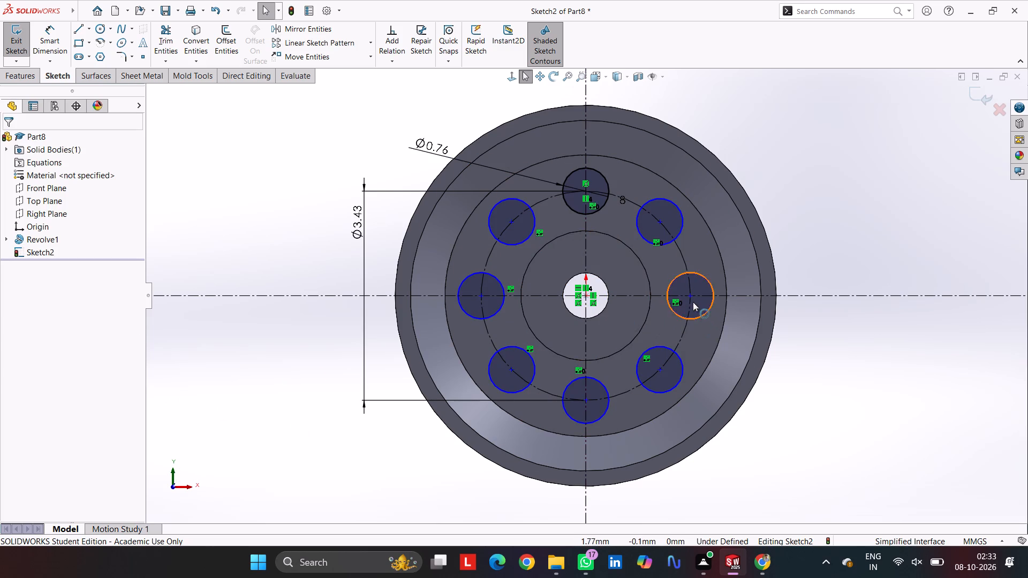
Move the centre of one patterned circle to test the pattern's freedom, and place it on the 3.43 mm construction circle.
left_click_drag(691, 296, 691, 300)
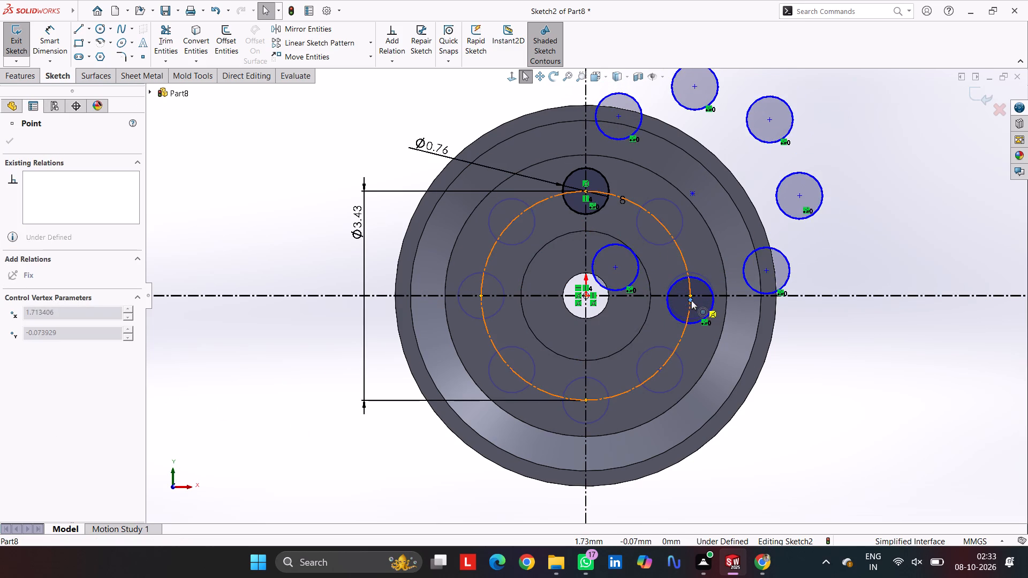
left_click_drag(691, 300, 494, 357)
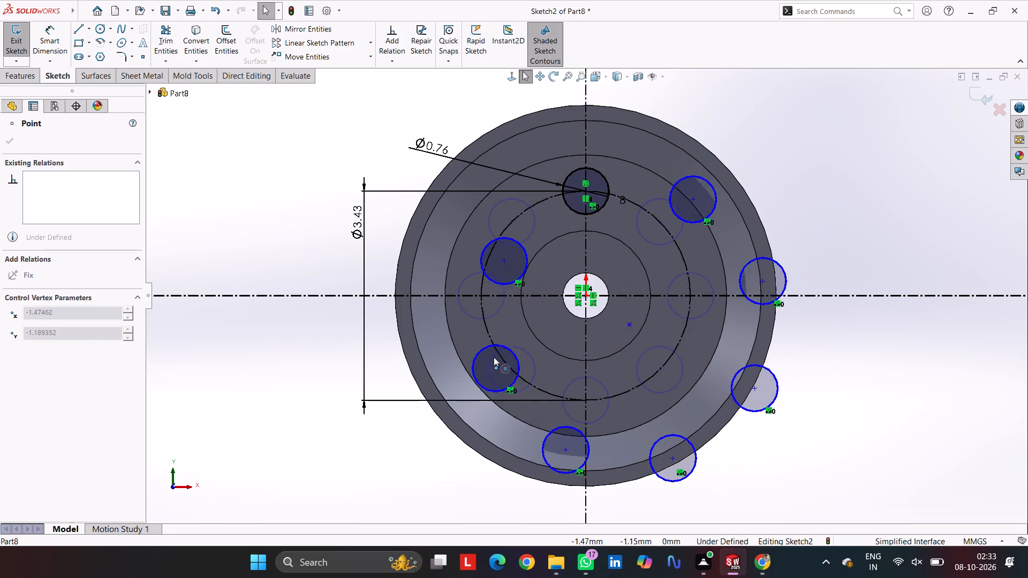
left_click_drag(494, 357, 485, 332)
Make the circular pattern's loose centre point coincident with the wheel's centre.
scroll(629, 321, "down", 5)
scroll(628, 321, "up", 2)
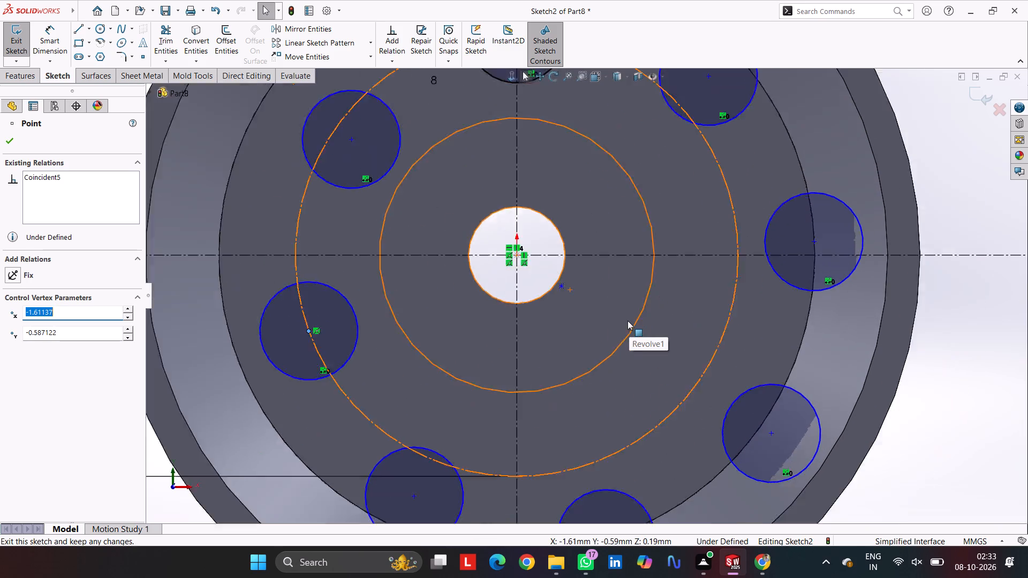
scroll(628, 321, "up", 1)
scroll(586, 305, "down", 5)
left_click(557, 266)
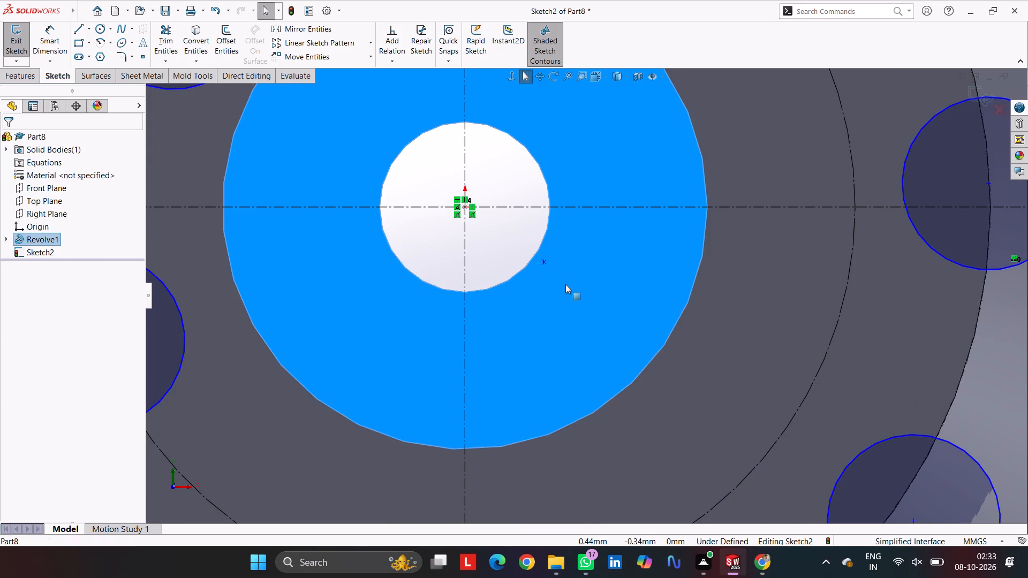
key("Escape")
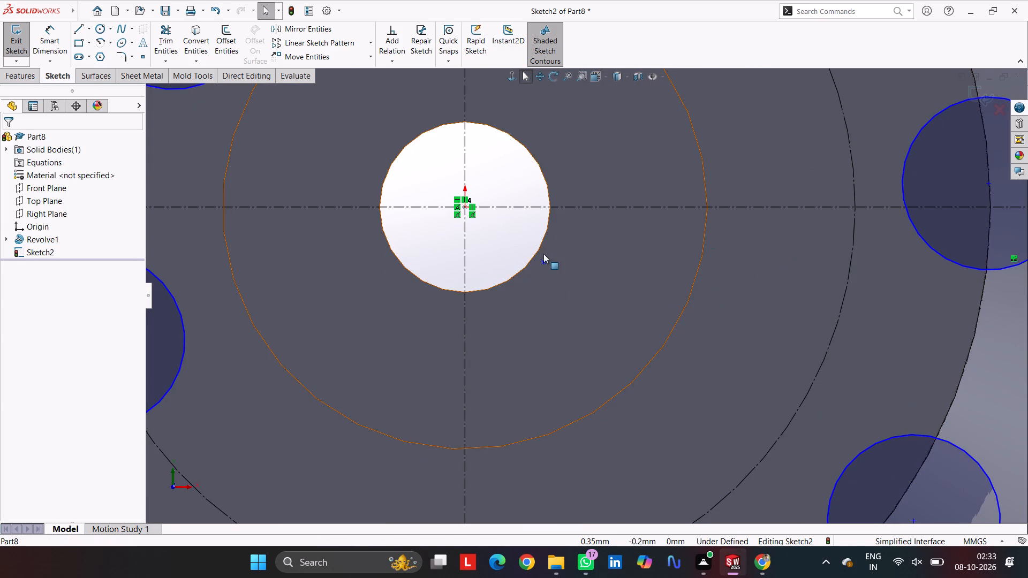
left_click(543, 263)
left_click(465, 205, "ctrl")
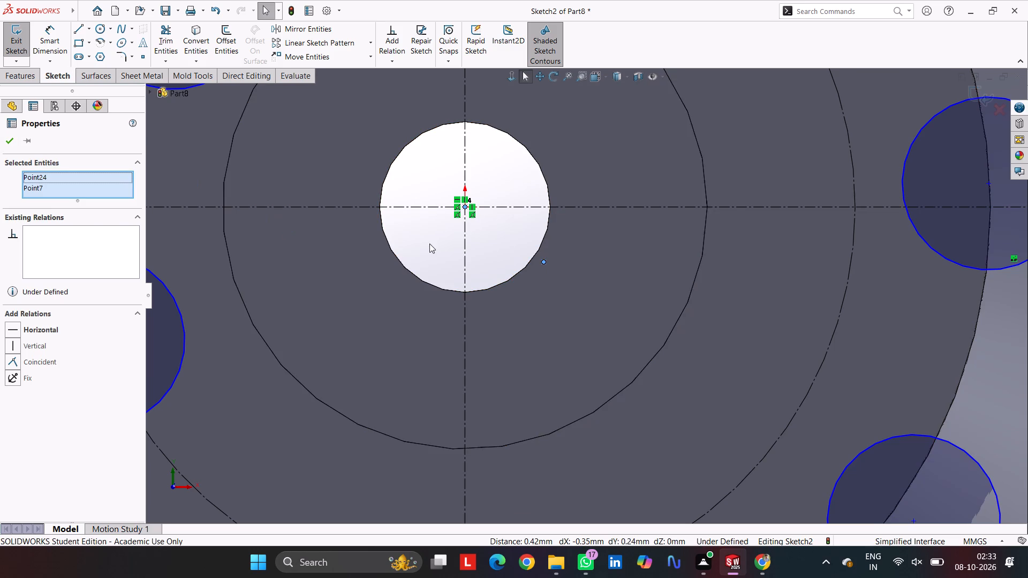
left_click(33, 362)
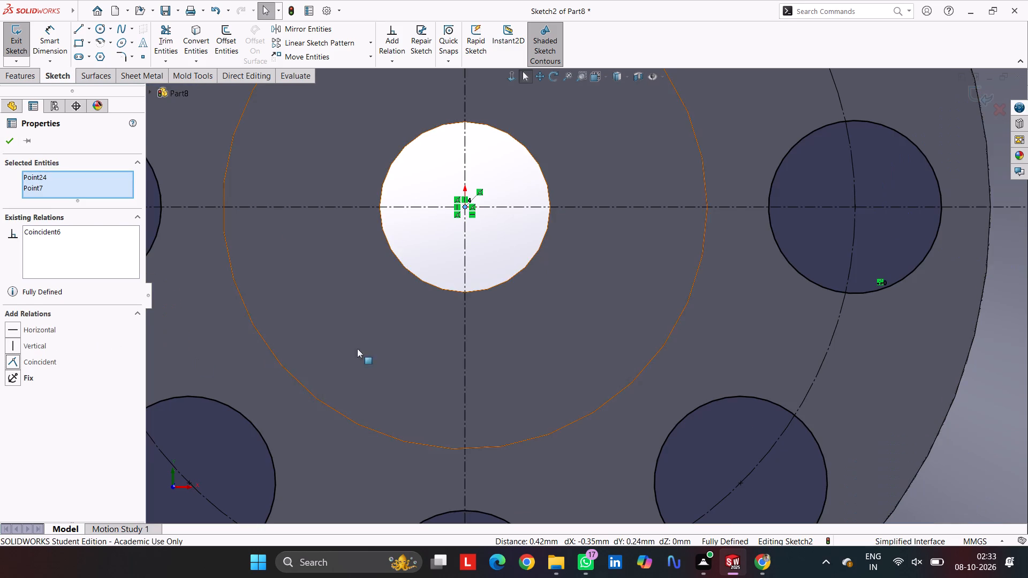
Cut the eight patterned 0.76 mm circles through the wheel's web with a Through All extruded cut.
scroll(484, 313, "down", 3, "ctrl")
scroll(484, 315, "up", 9, "ctrl")
scroll(539, 320, "up", 1, "ctrl")
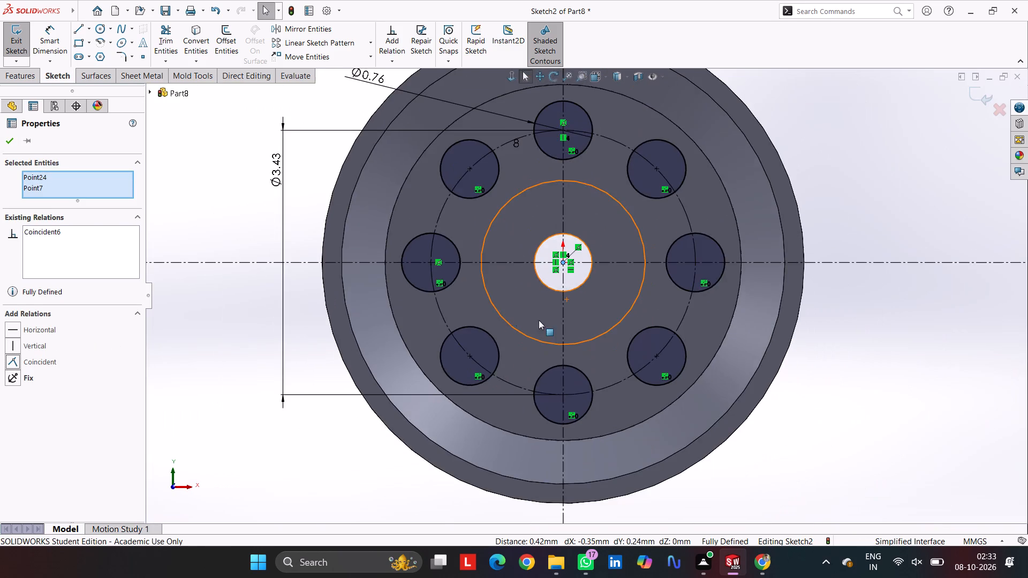
scroll(539, 320, "up", 1, "ctrl")
left_click(28, 78)
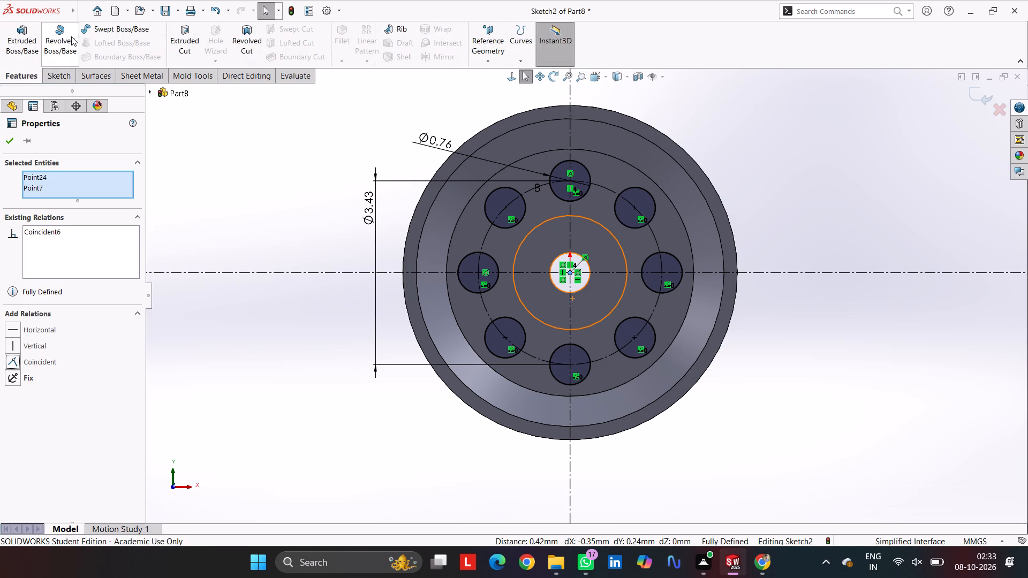
left_click(181, 34)
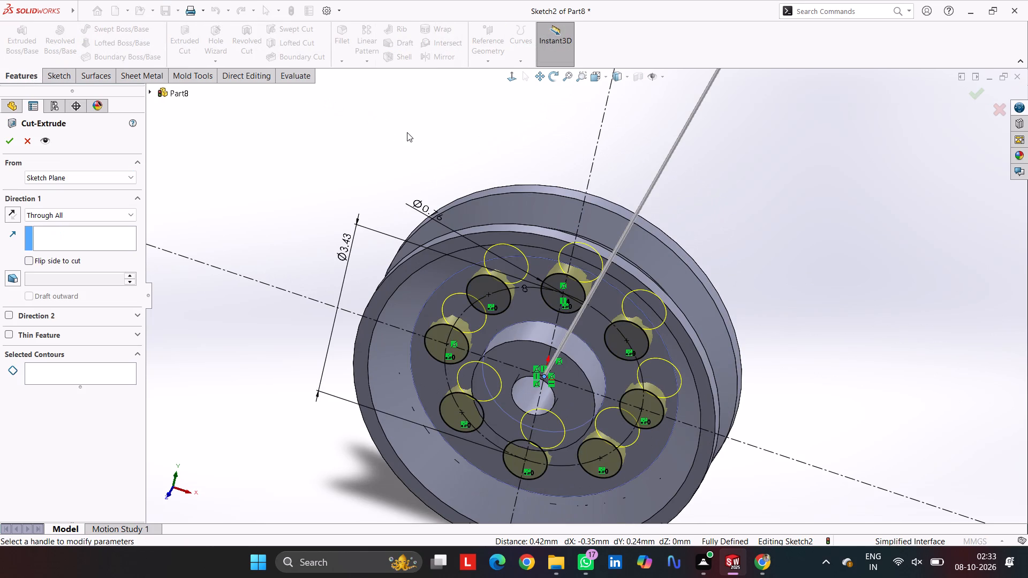
middle_click_drag(400, 184, 327, 330)
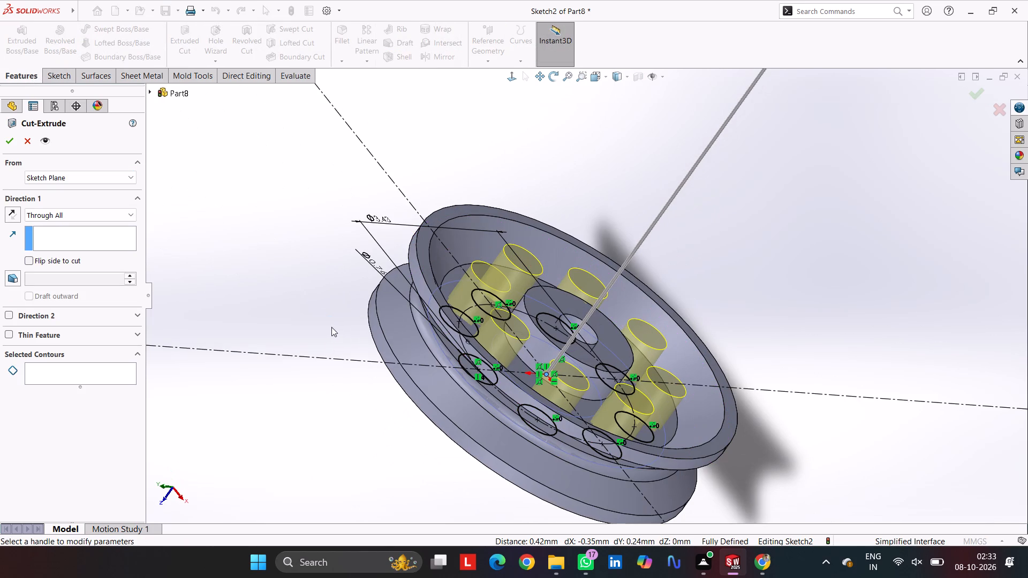
key("Return")
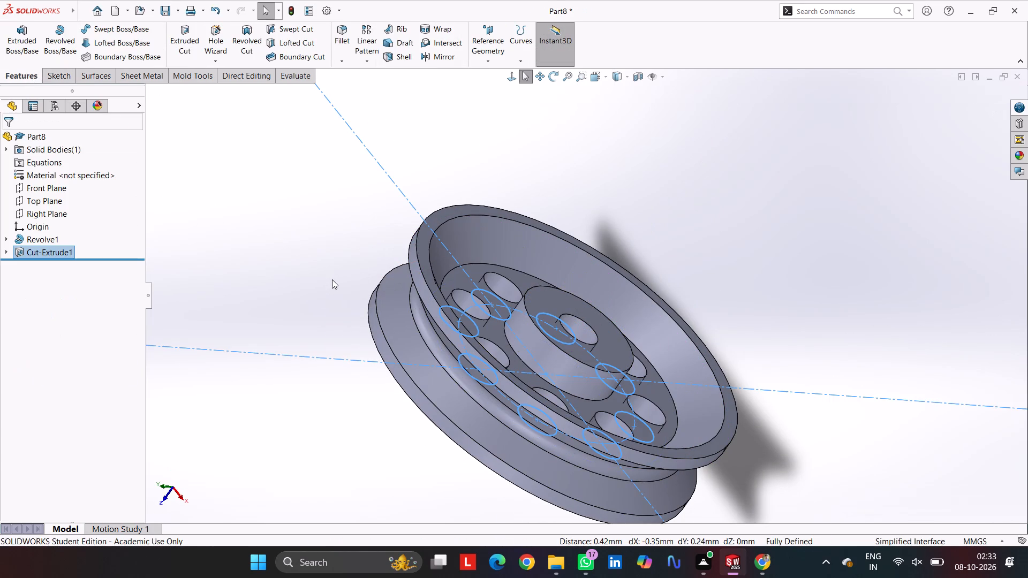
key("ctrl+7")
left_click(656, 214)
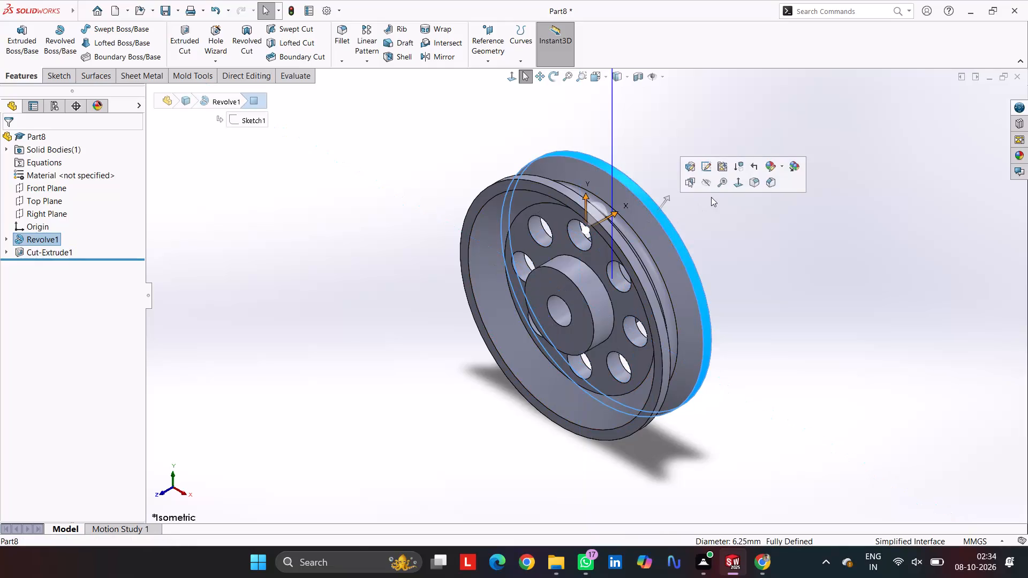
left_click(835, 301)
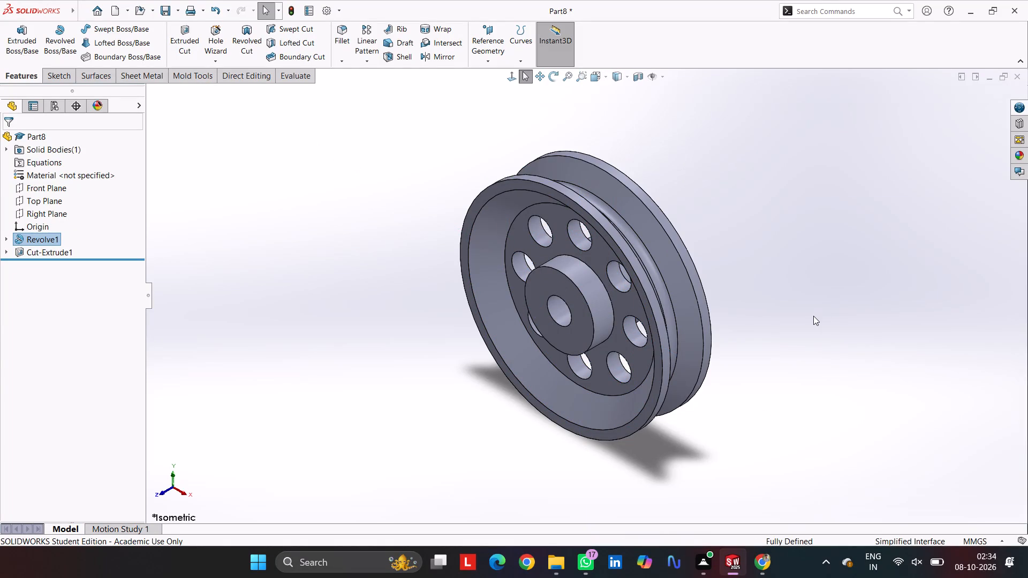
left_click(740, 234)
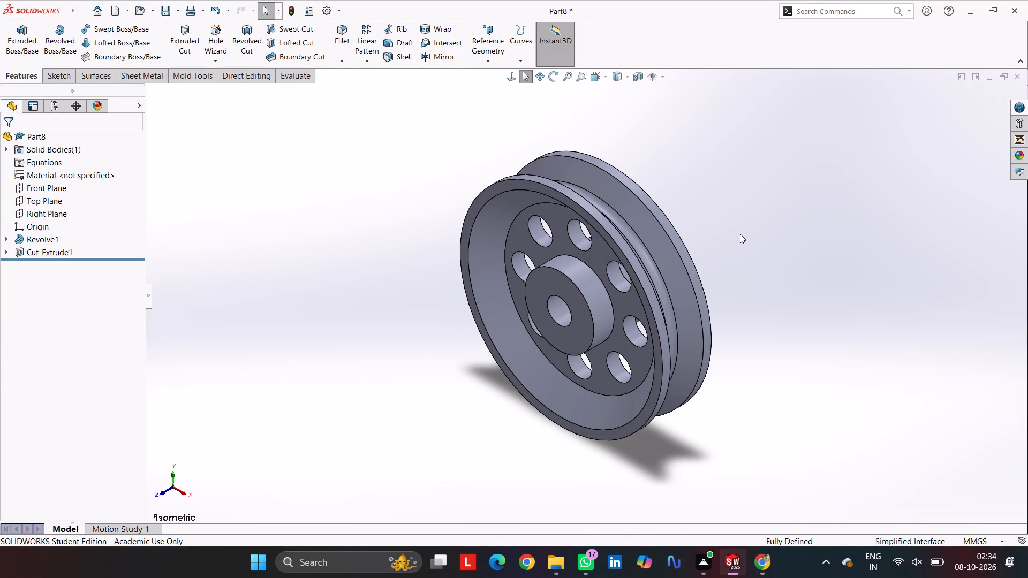
Reopen the revolved wheel's cross-section sketch for editing.
left_click(6, 241)
left_click(46, 258)
left_click(43, 253)
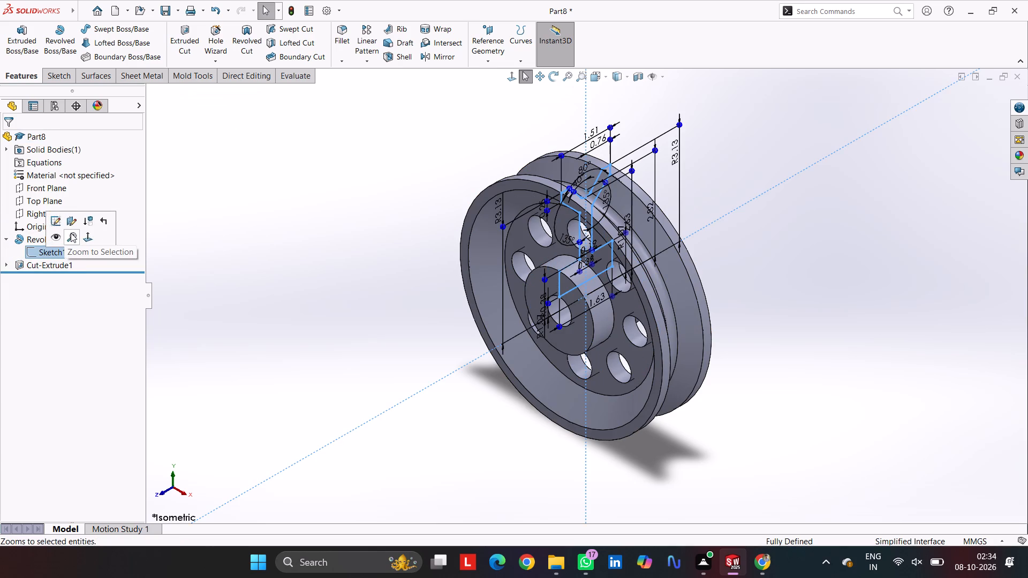
left_click(57, 219)
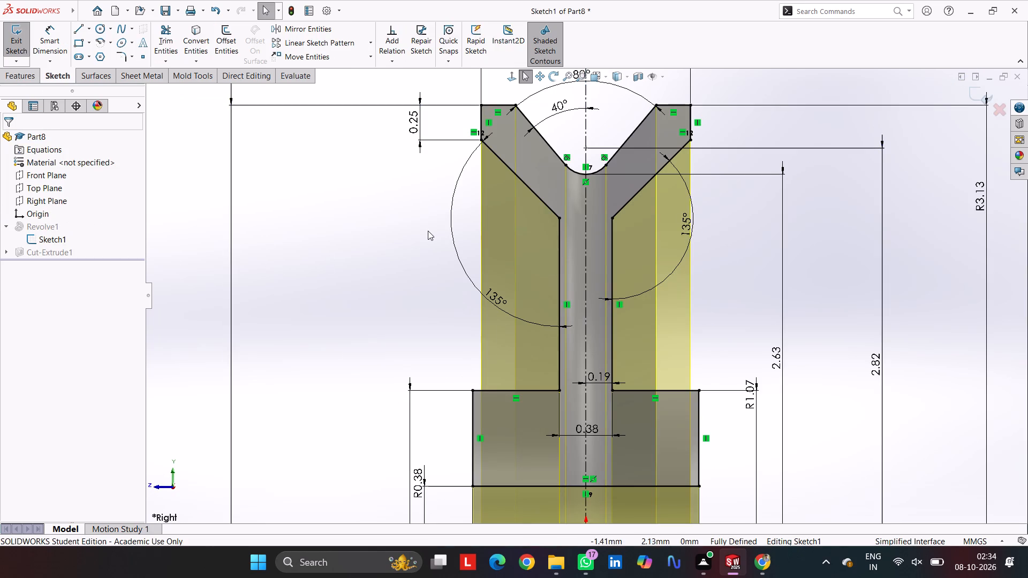
left_click(239, 253)
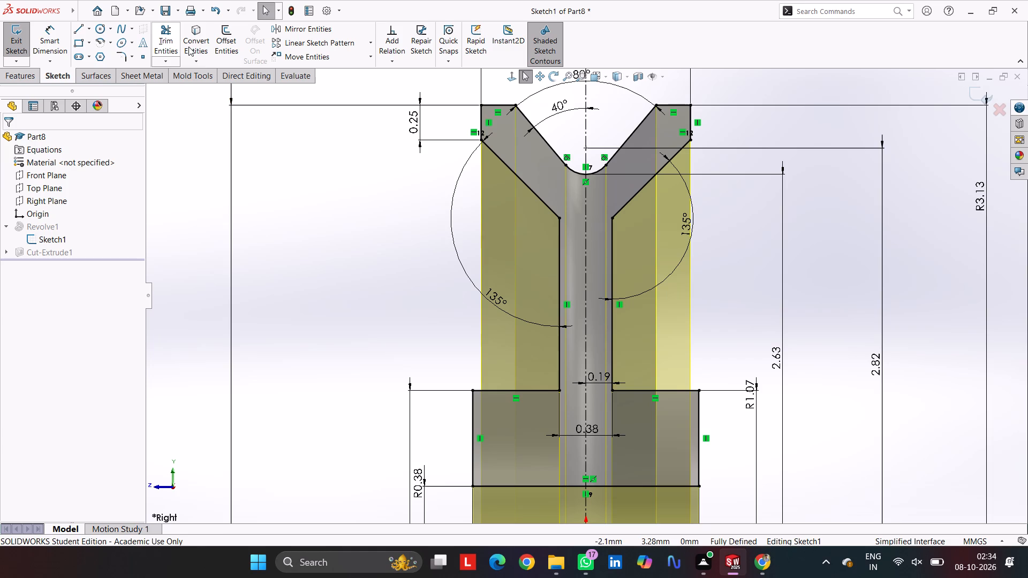
Add 0.10 mm sketch fillets where the rim's vertical outer edges meet the sloped undersides, on both sides of the profile.
left_click(124, 58)
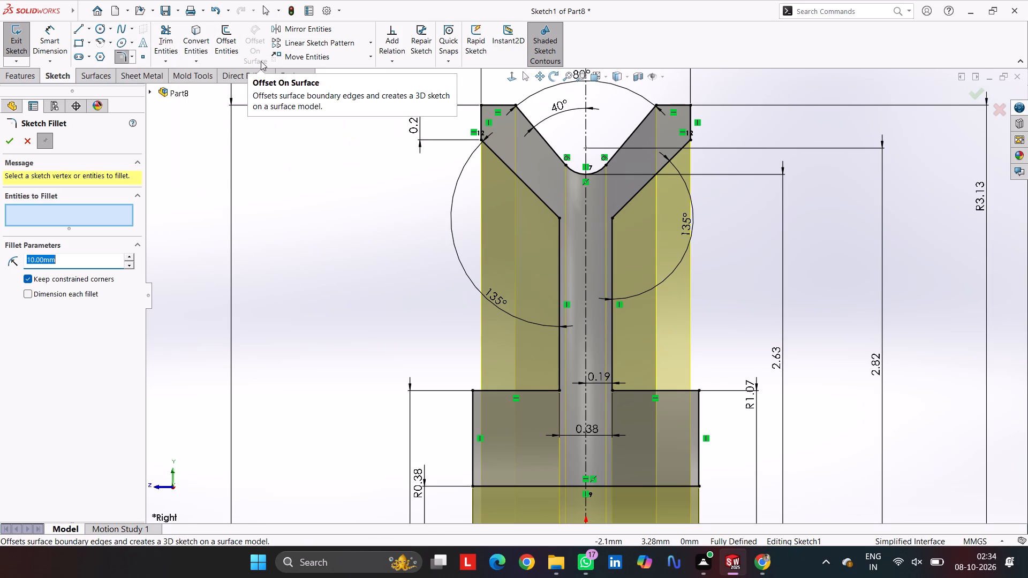
left_click(489, 147)
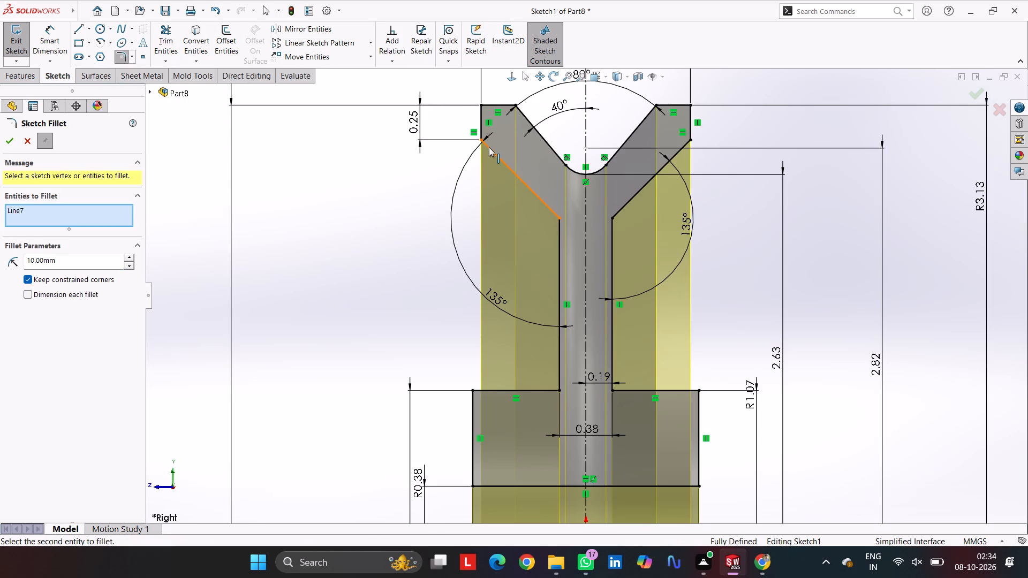
left_click(483, 123)
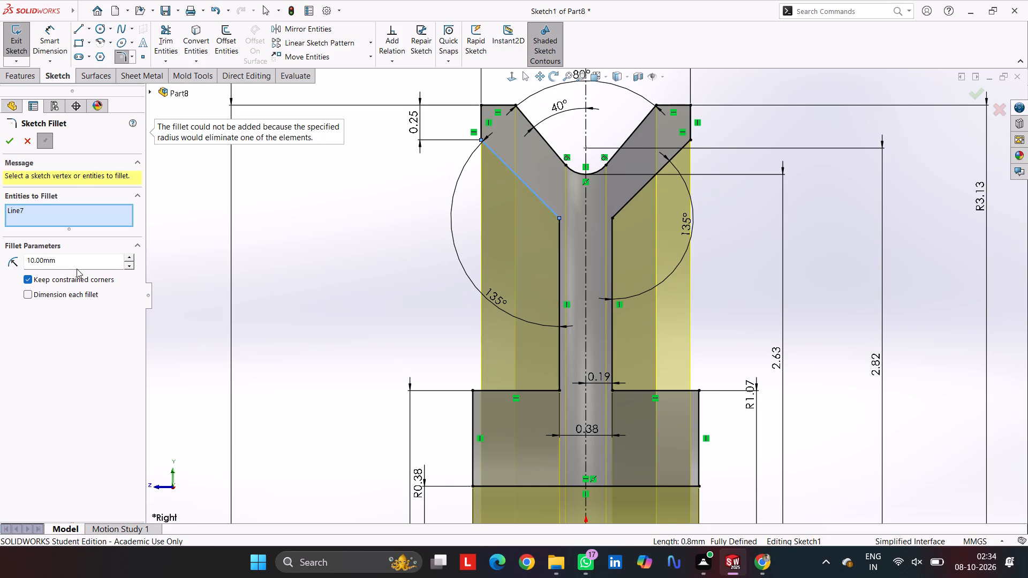
left_click_drag(76, 262, 0, 270)
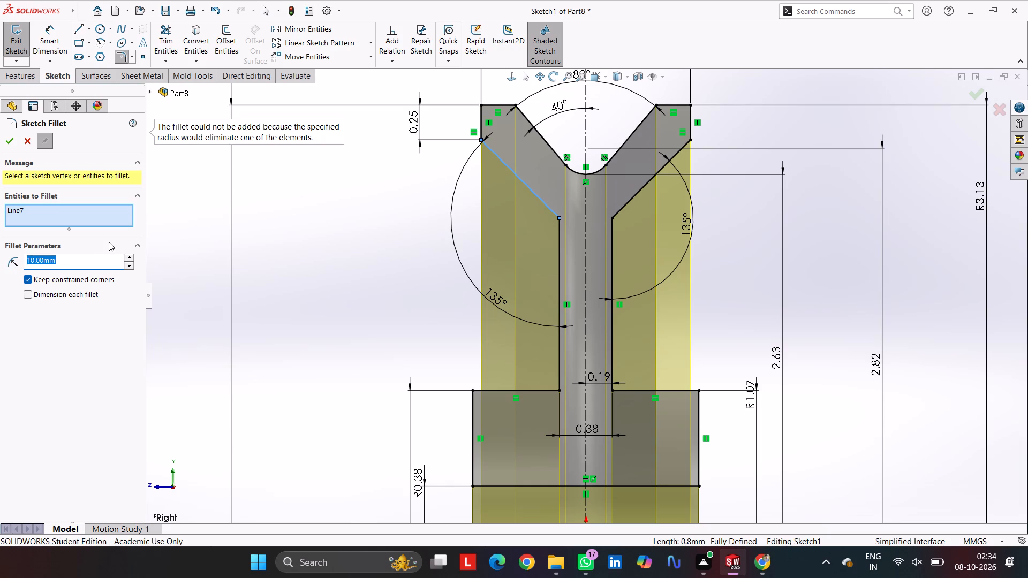
type("0.10")
left_click(481, 126)
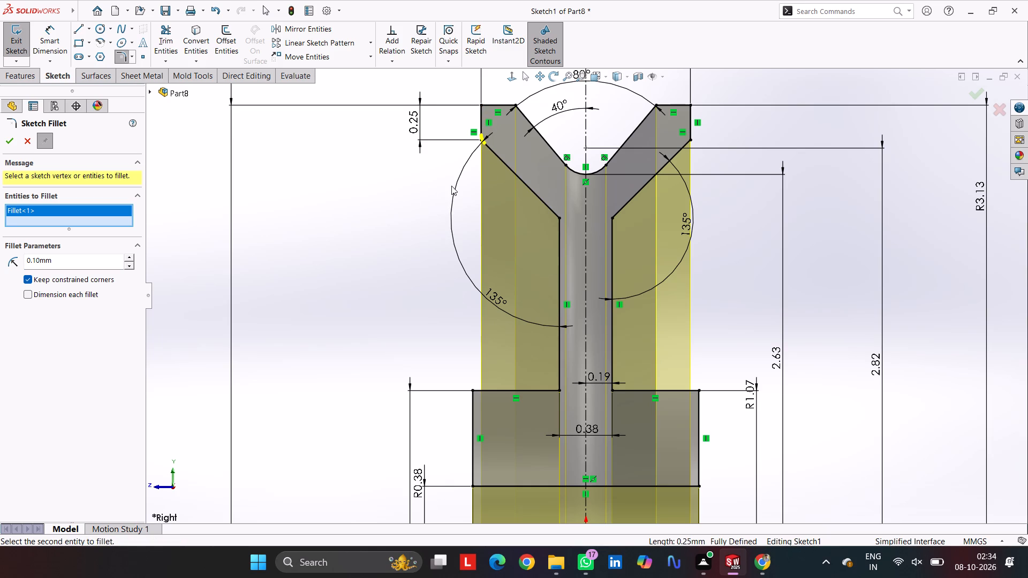
key("Return")
scroll(458, 185, "up", 1)
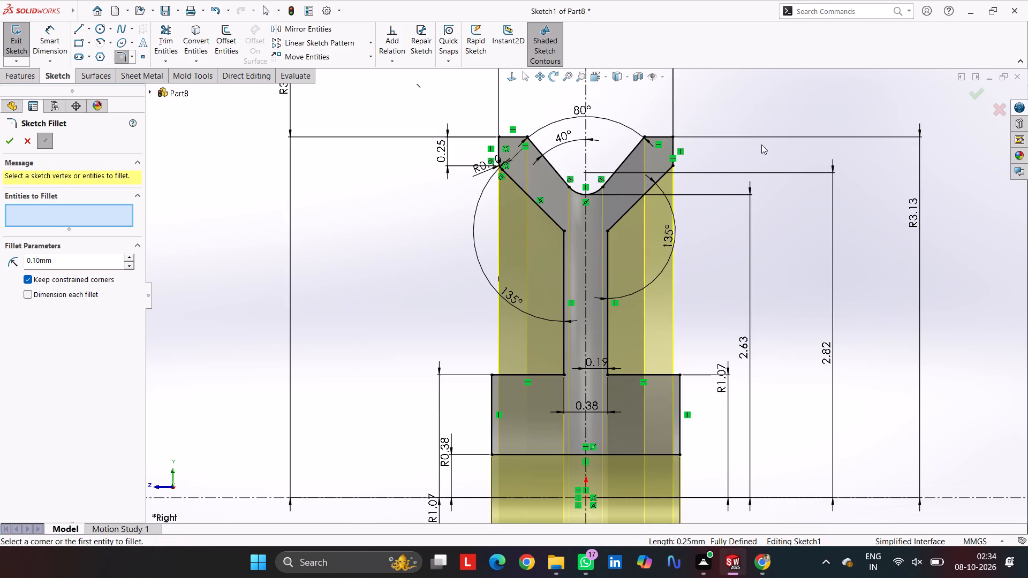
left_click(664, 174)
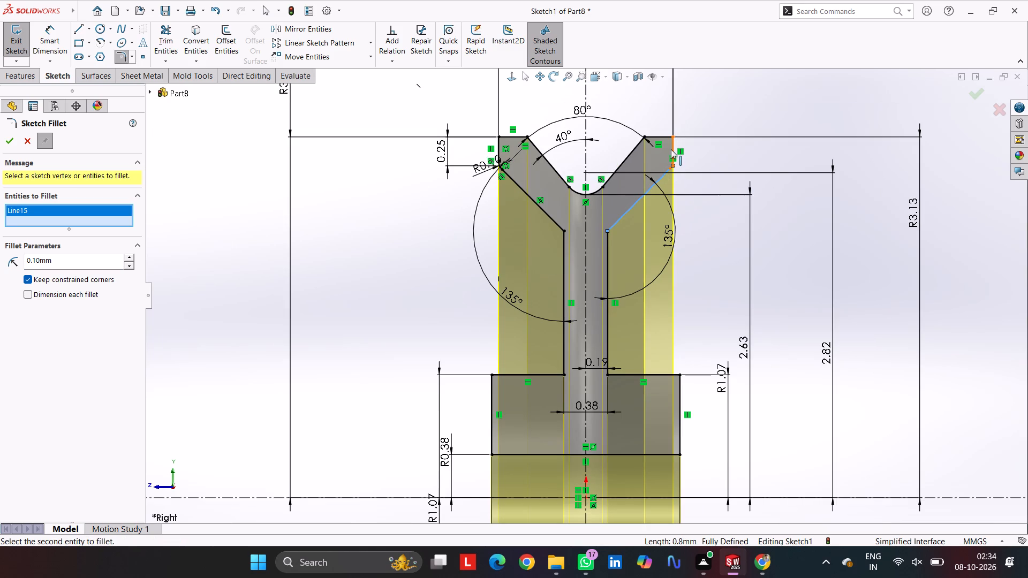
left_click(671, 149)
key("Return")
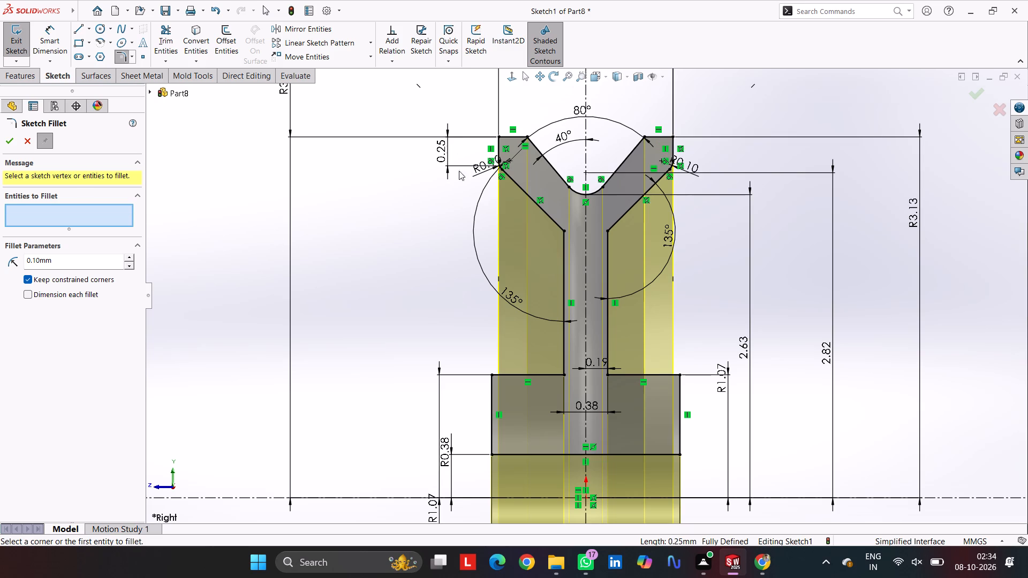
Add 0.10 mm sketch fillets to both upper corners of the V-groove, where its sloped walls meet the rim's top edges.
scroll(476, 181, "down", 1)
scroll(520, 155, "down", 4)
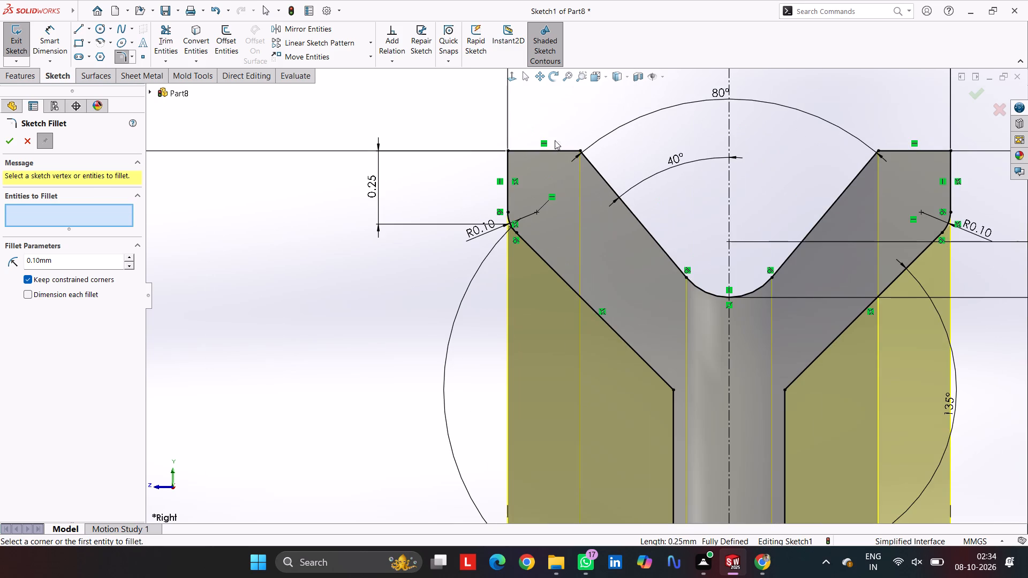
left_click(563, 150)
left_click(588, 160)
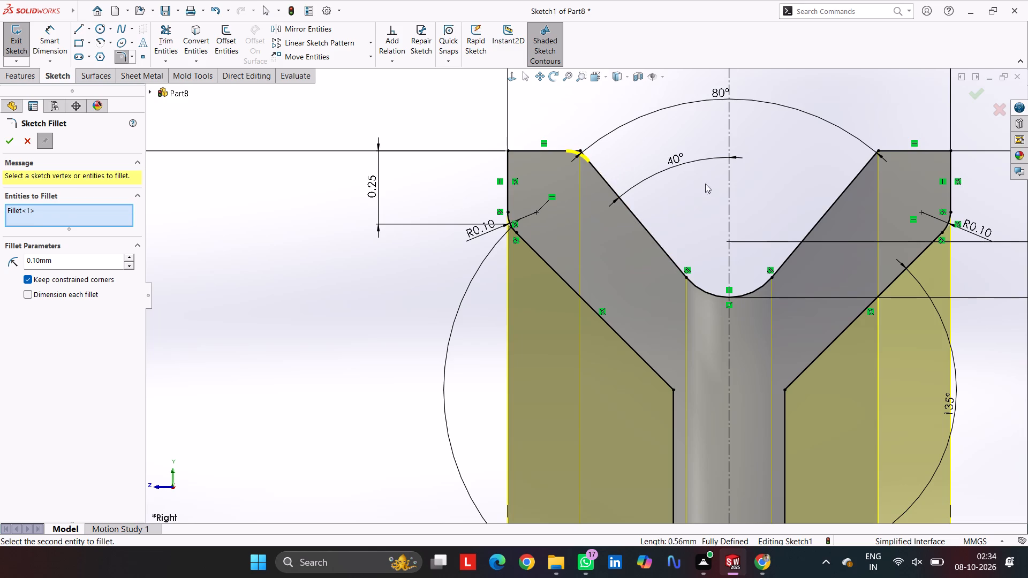
left_click(870, 162)
left_click(887, 148)
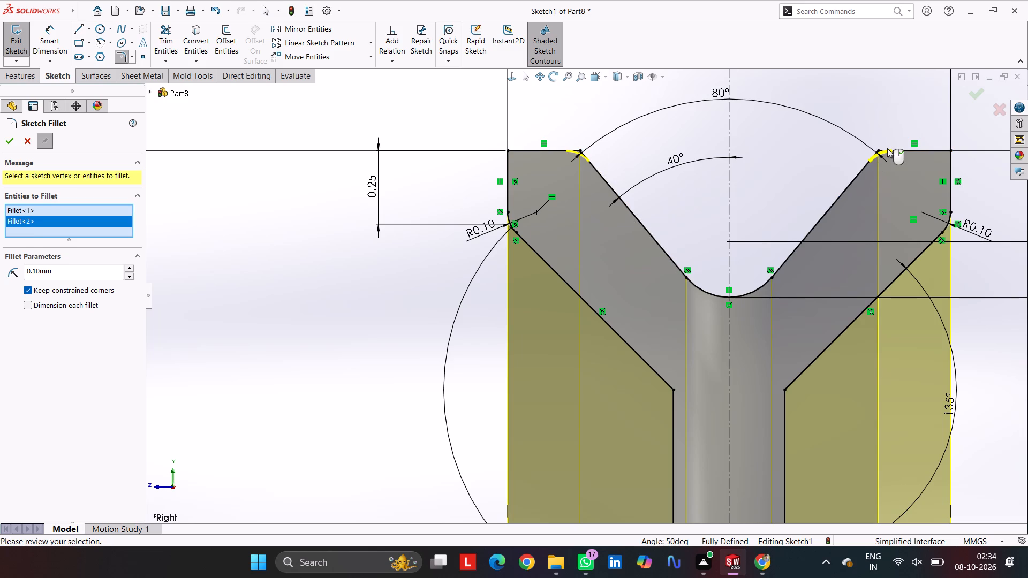
key("Return")
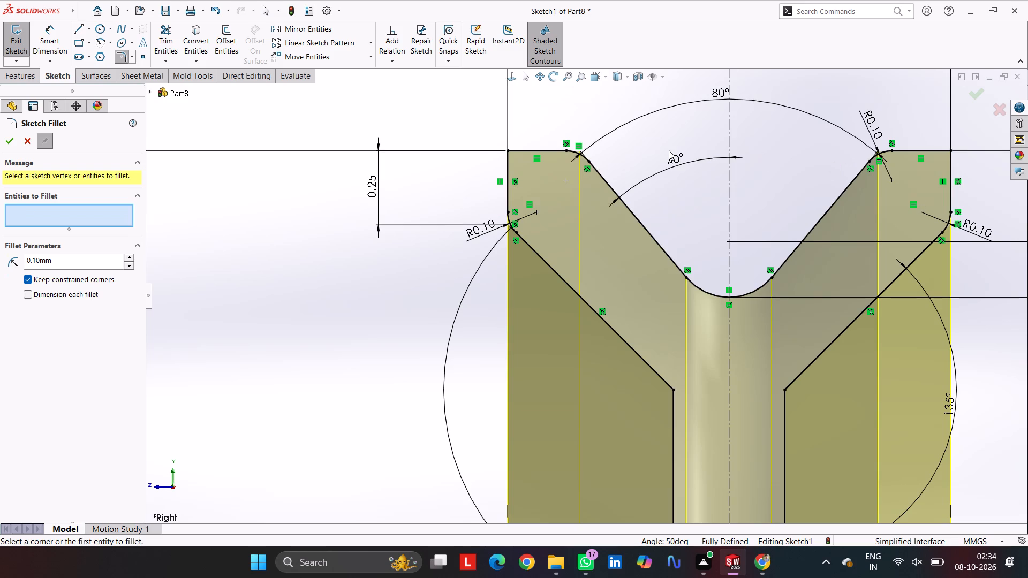
Add 0.06 mm sketch fillets to both outer top corners of the rim, where the vertical outer edges meet the top edges.
left_click(508, 160)
left_click(517, 150)
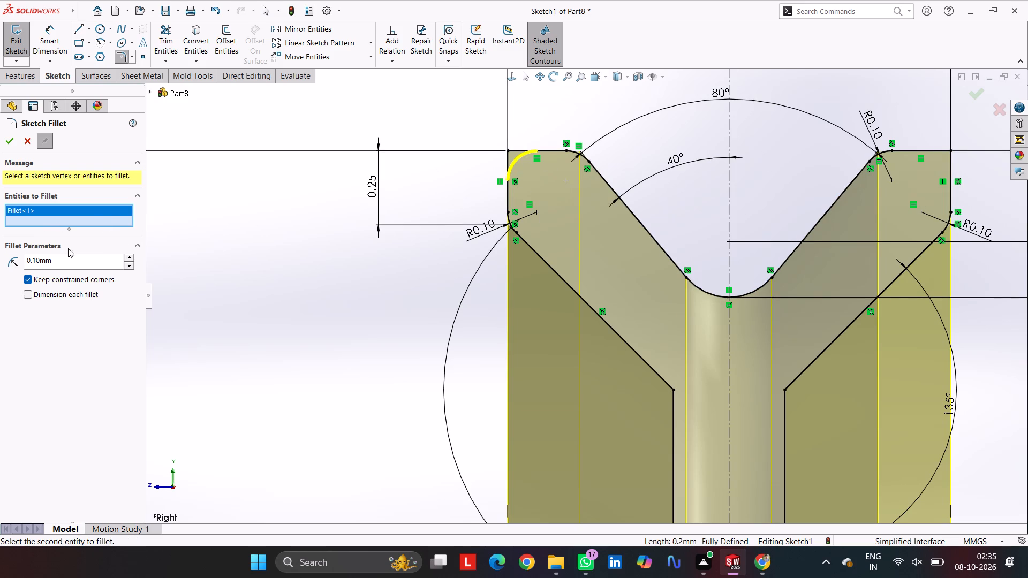
left_click_drag(72, 261, 1, 274)
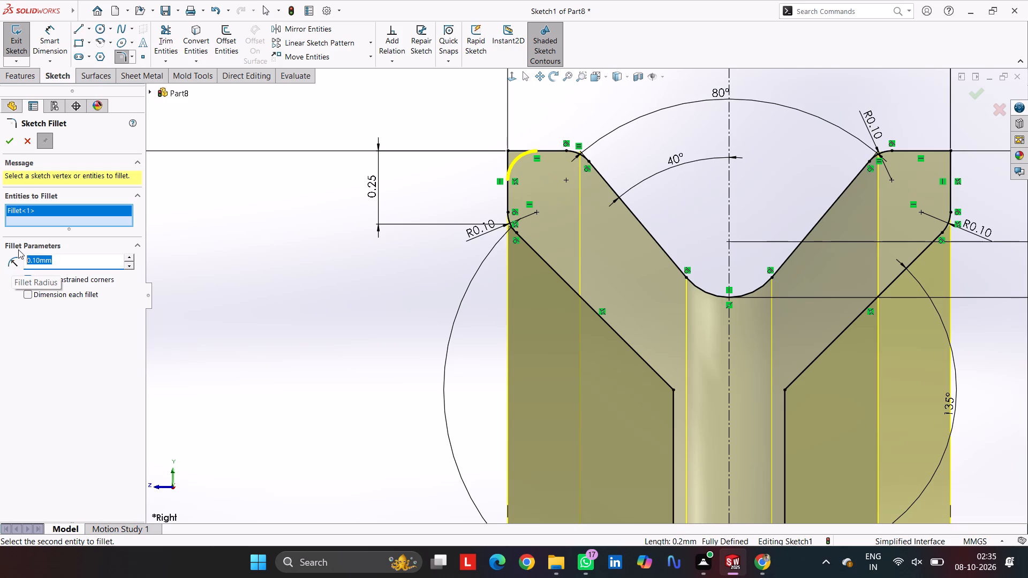
type("0.")
type("06")
left_click(9, 142)
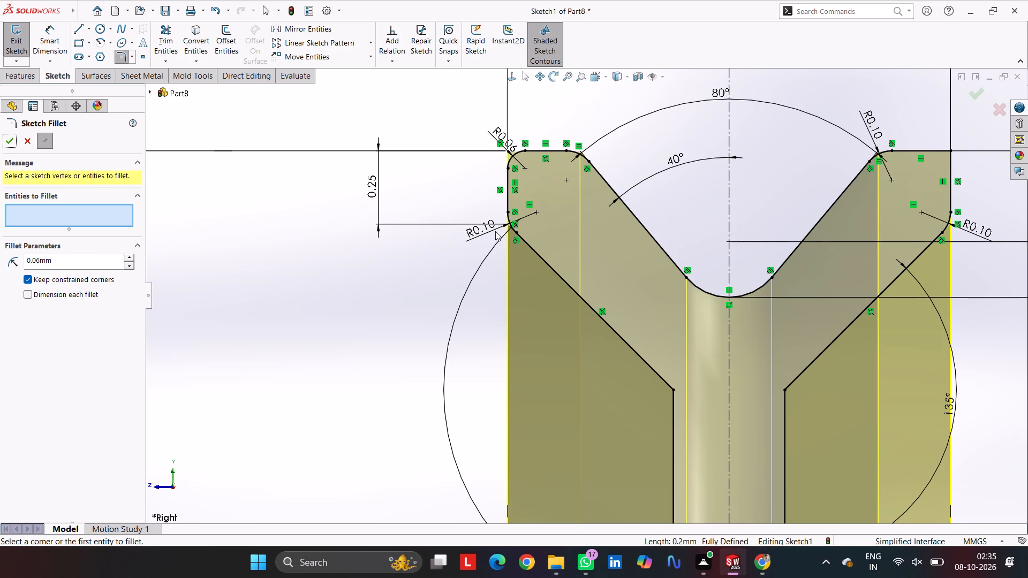
left_click(947, 165)
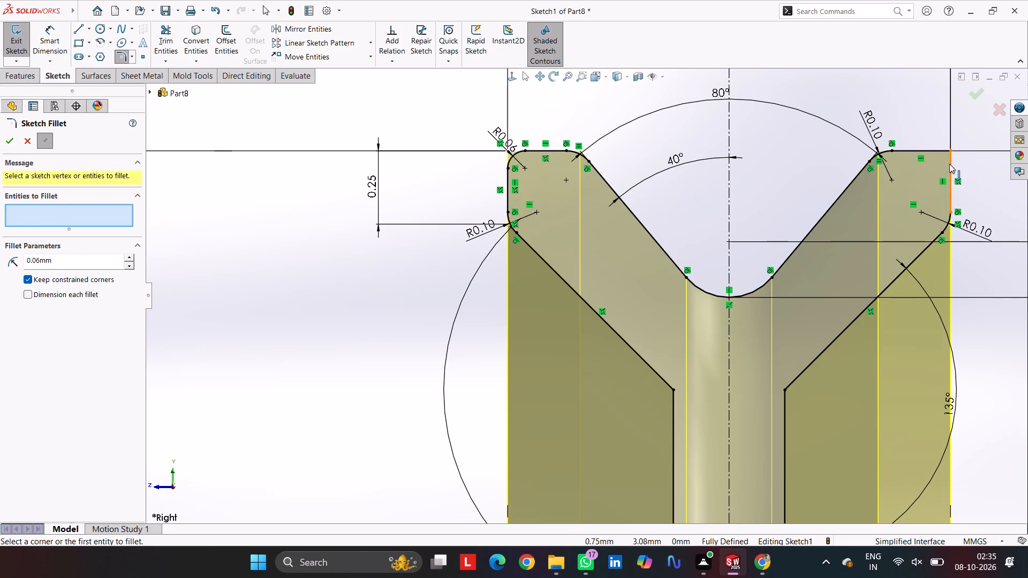
left_click(949, 164)
left_click(937, 149)
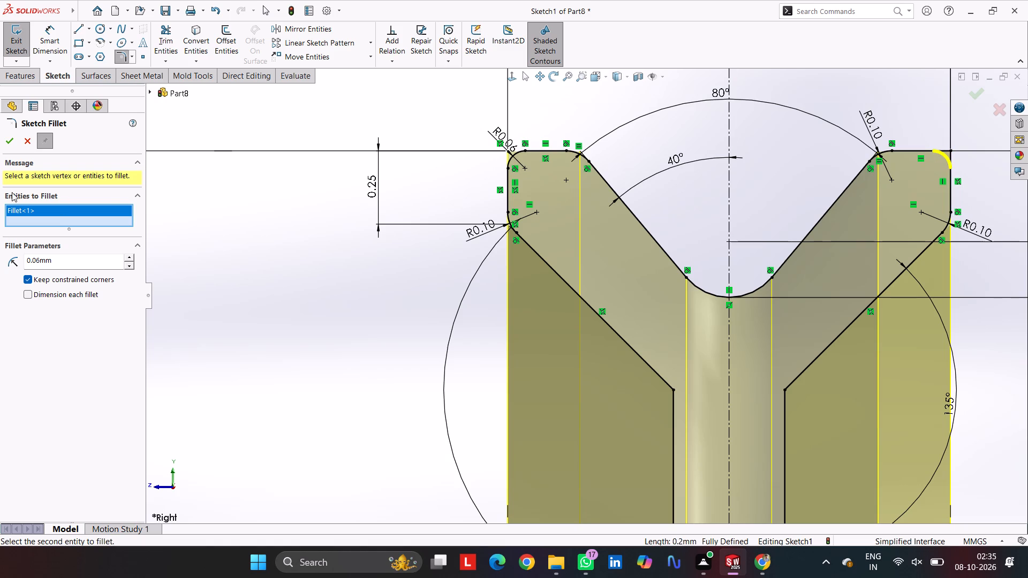
left_click(10, 139)
Add 0.06 mm sketch fillets to both outer corners of the hub profile, where its top edges meet its vertical end faces.
scroll(704, 322, "down", 2)
scroll(703, 322, "up", 3)
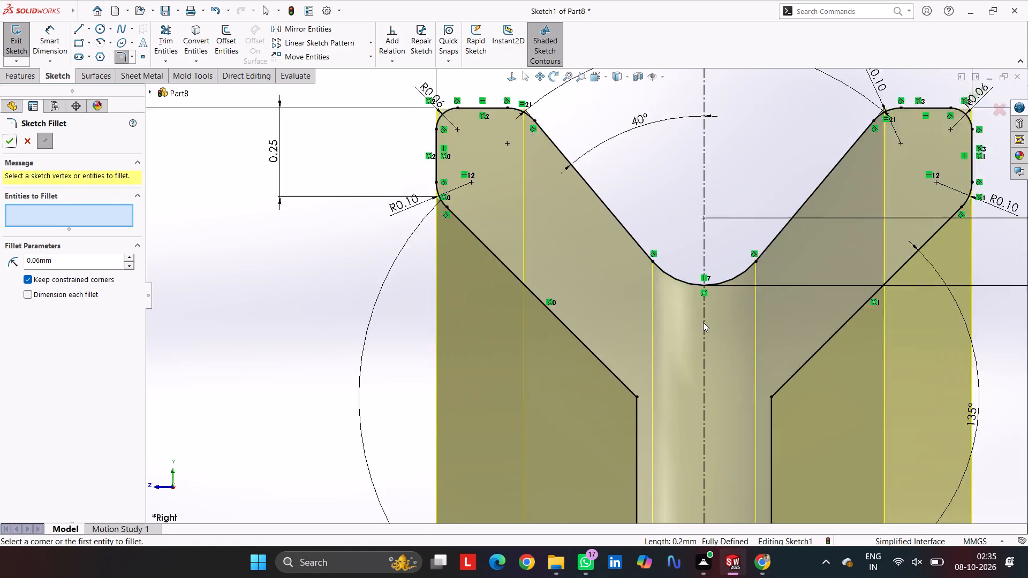
scroll(703, 322, "up", 2)
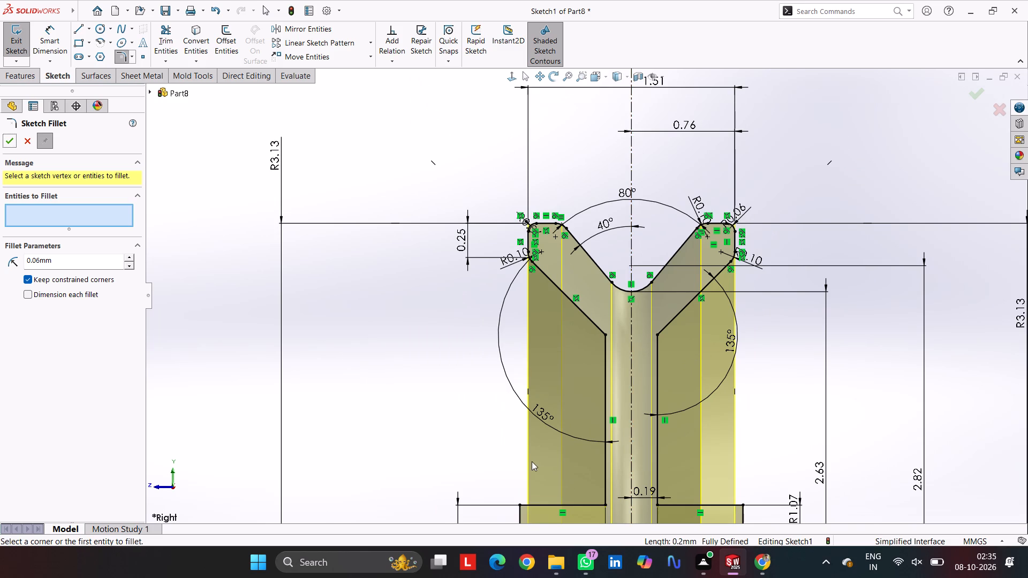
scroll(532, 462, "down", 3)
scroll(535, 465, "up", 6)
scroll(590, 448, "down", 5)
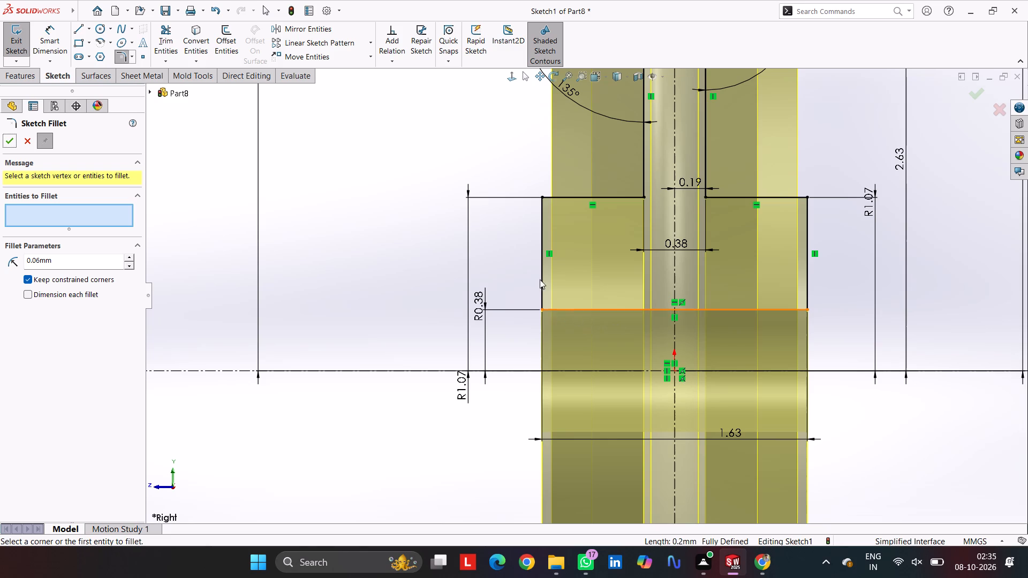
left_click(556, 198)
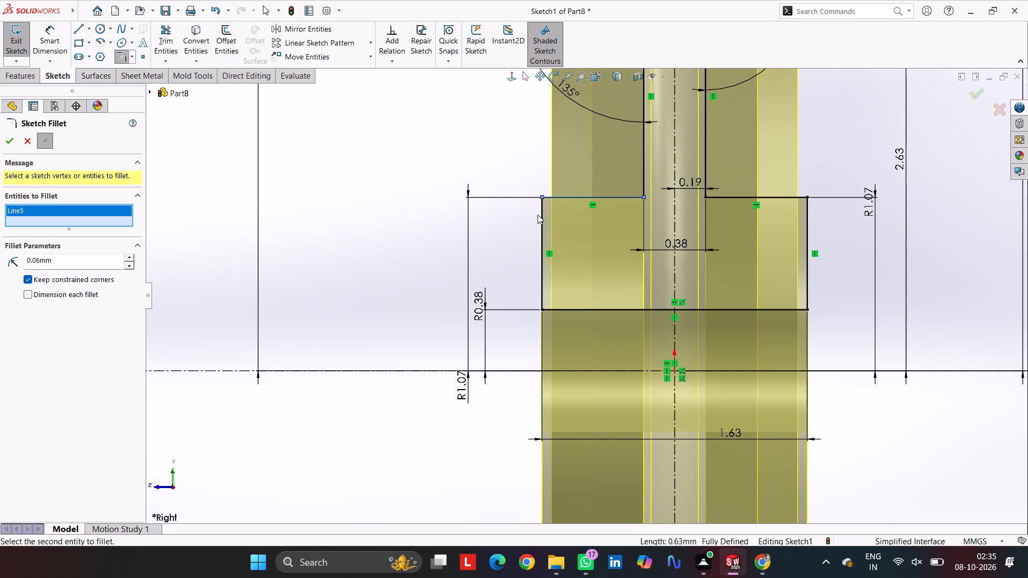
left_click(542, 213)
left_click(806, 207)
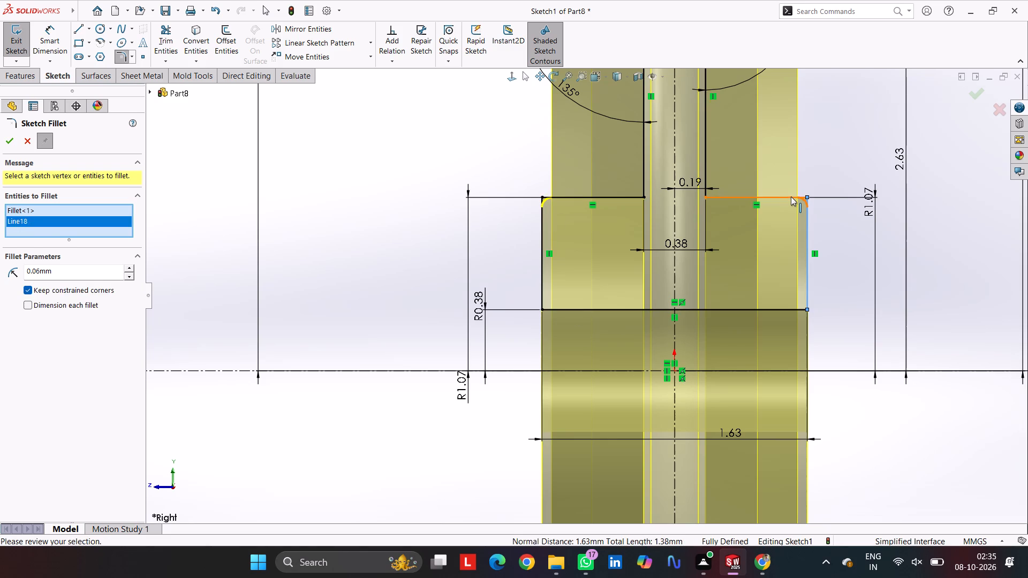
left_click(791, 196)
key("Return")
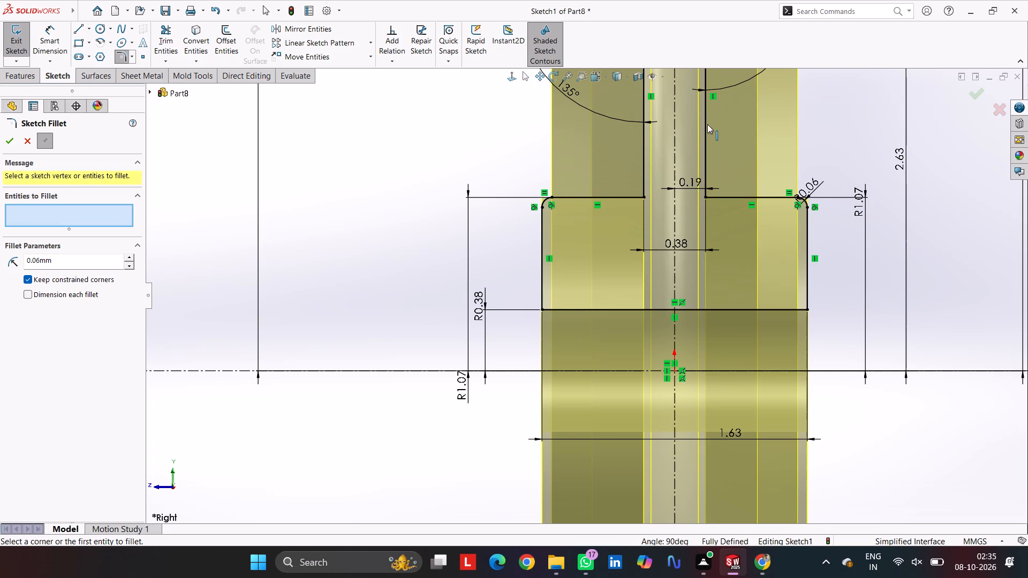
Add 0.10 mm sketch fillets where the web's vertical sides meet the rim's sloped undersides, on both sides of the profile.
scroll(707, 124, "up", 3)
scroll(707, 124, "down", 1)
scroll(644, 122, "down", 3)
left_click(633, 159)
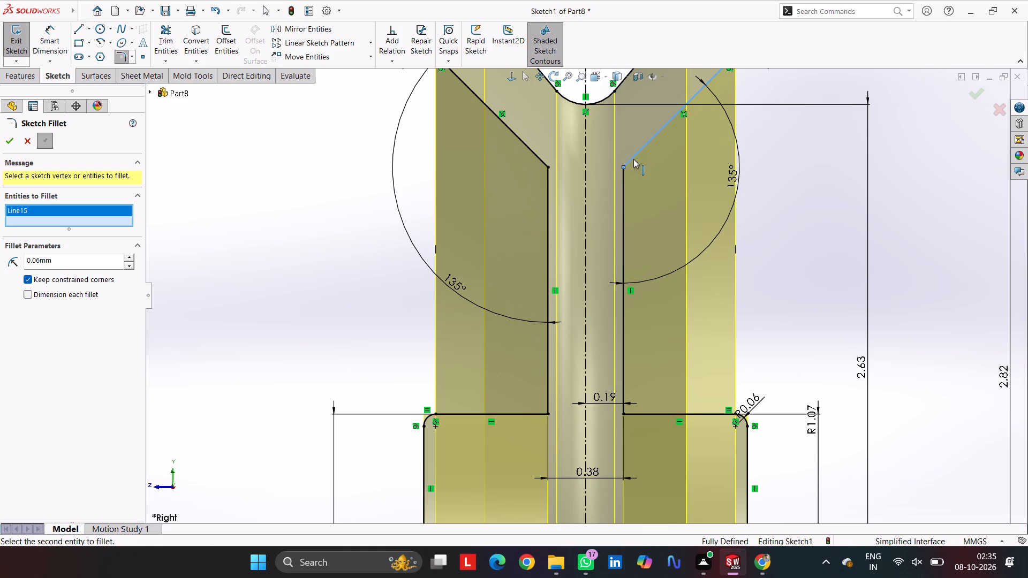
left_click(623, 180)
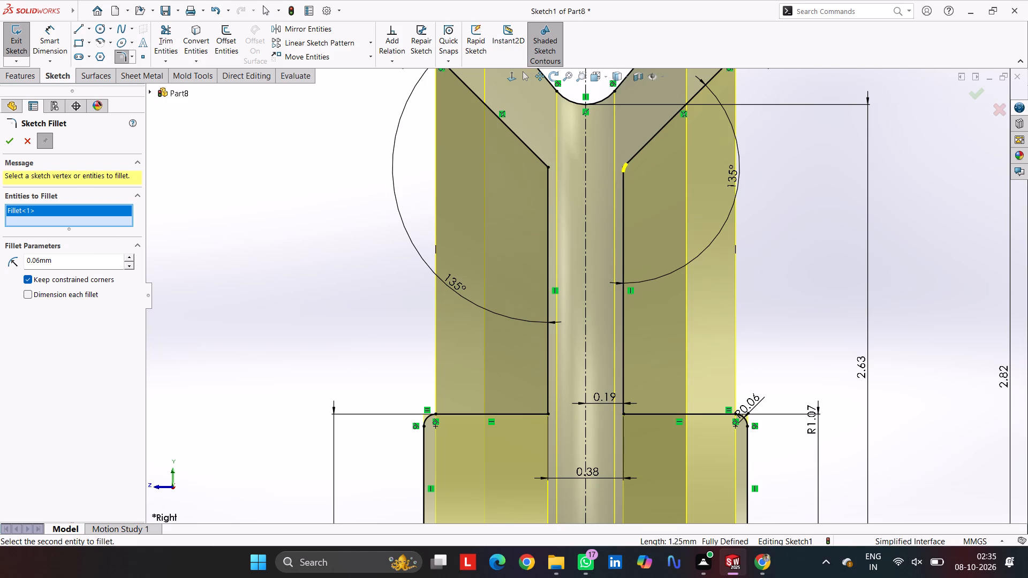
left_click_drag(84, 262, 0, 255)
type(".1")
key("Return")
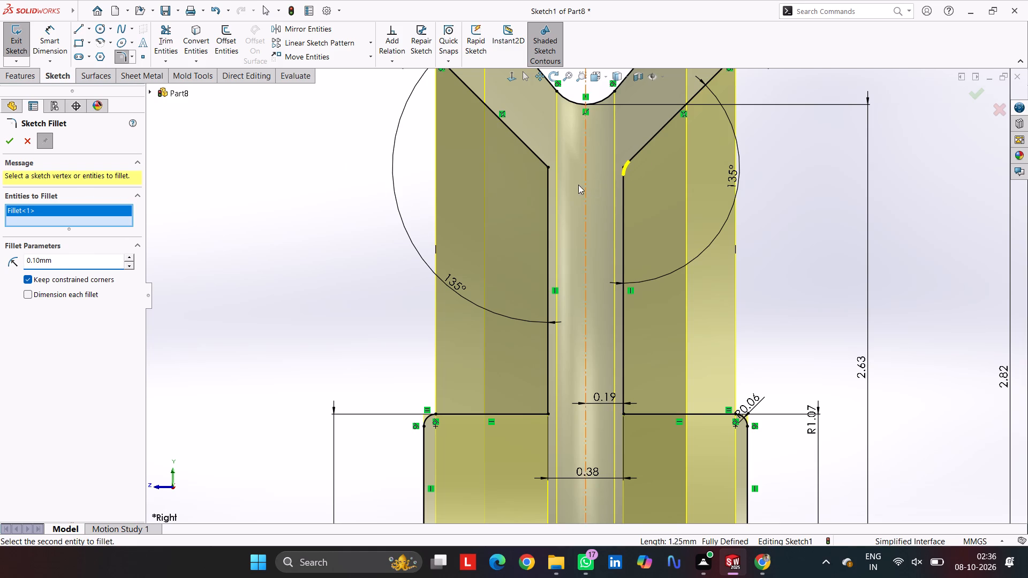
left_click(548, 181)
left_click(535, 155)
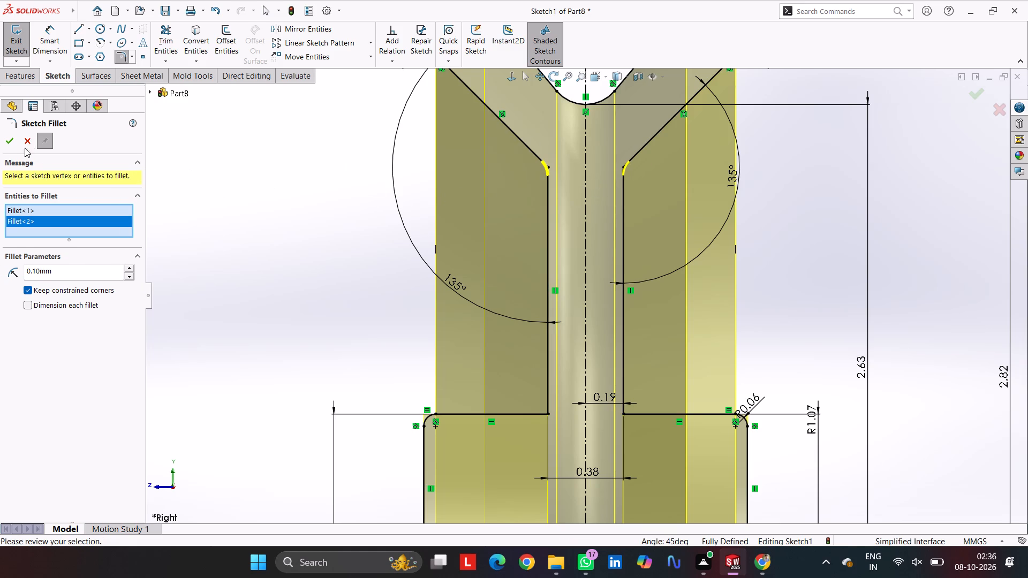
left_click(11, 138)
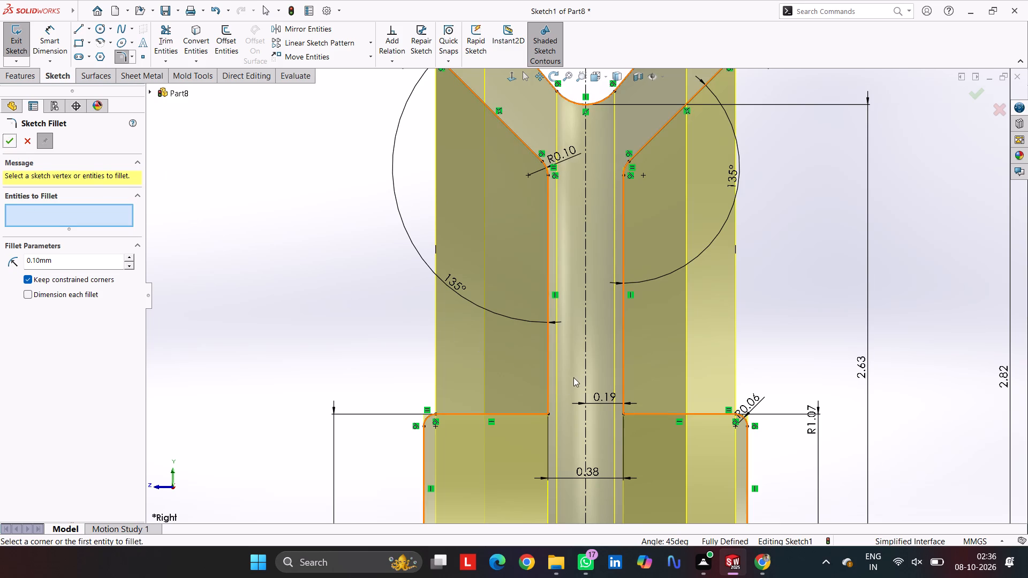
Add 0.10 mm sketch fillets where the web's vertical sides meet the hub's top edges, and finish the Sketch Fillet command.
left_click(547, 385)
left_click(532, 411)
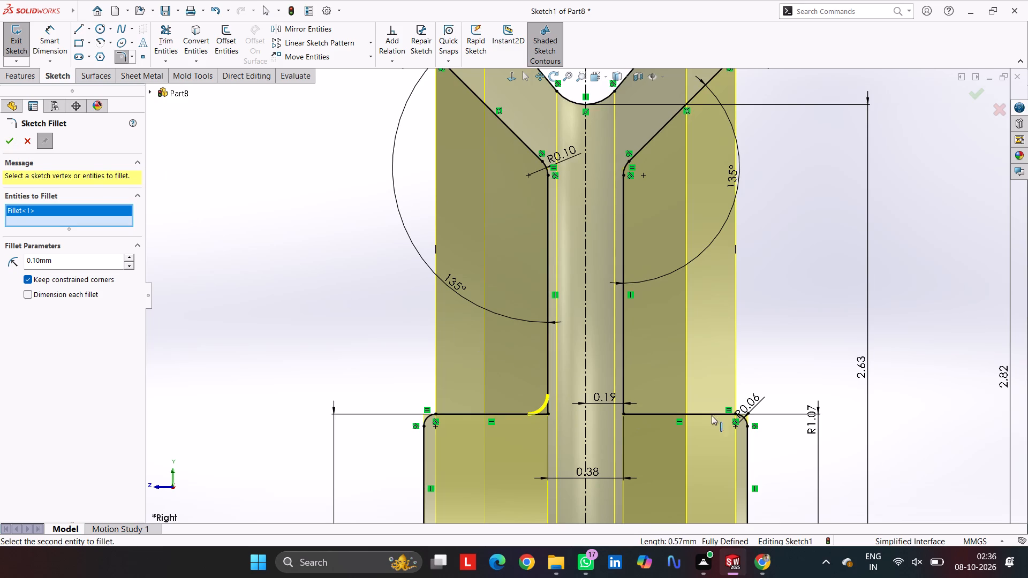
left_click(642, 413)
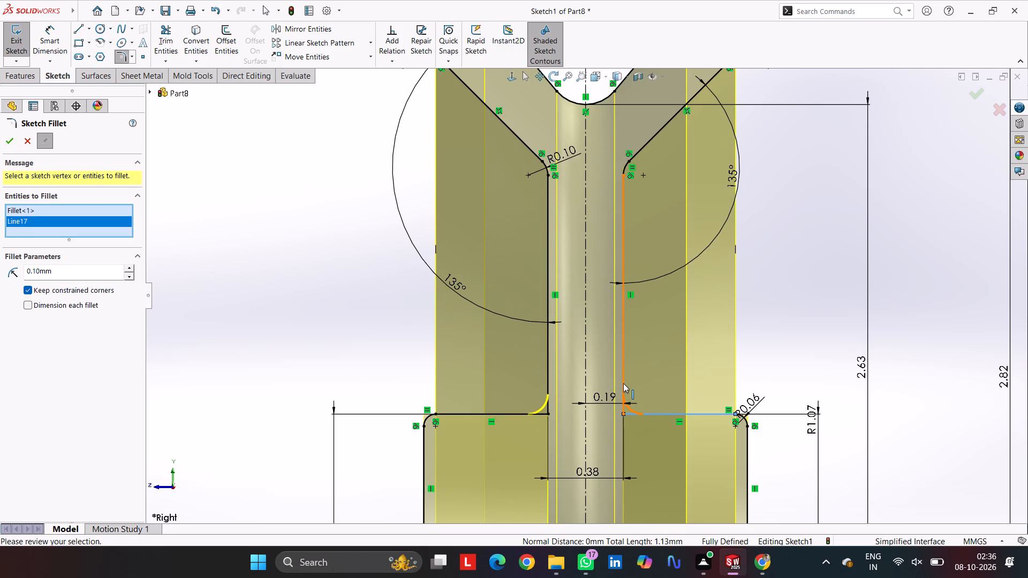
left_click(623, 383)
key("Return")
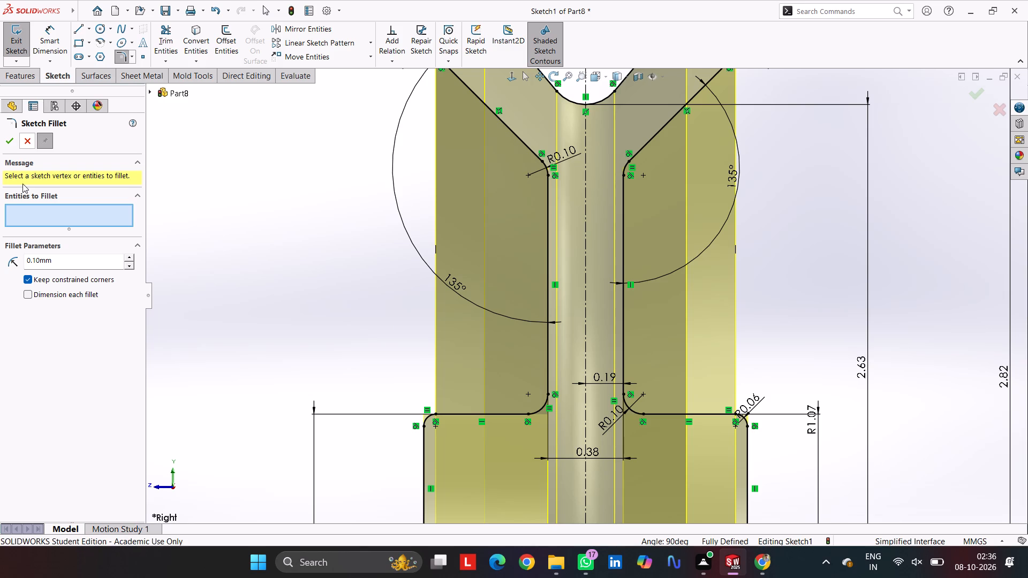
left_click(16, 144)
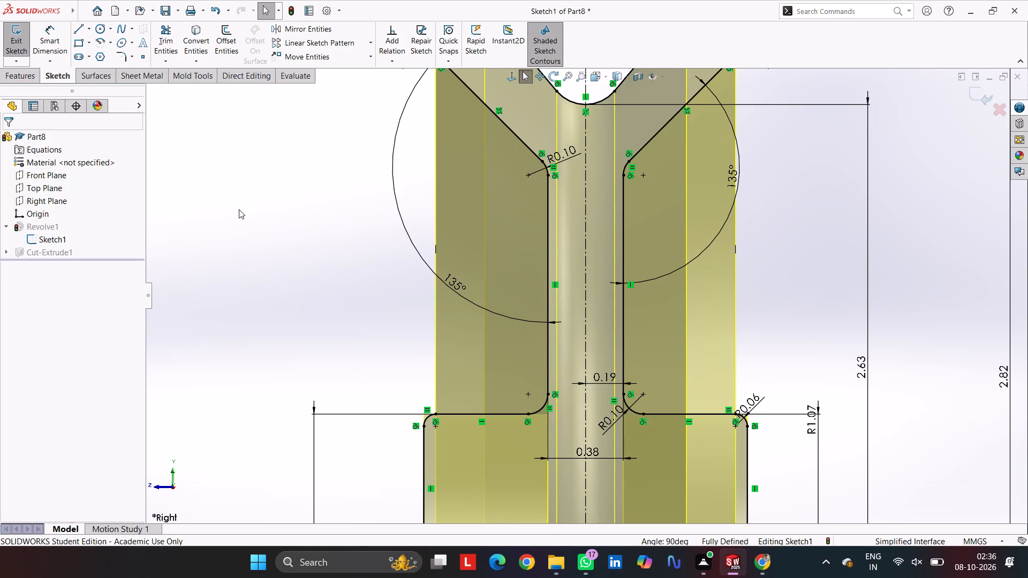
Exit the cross-section sketch to rebuild the wheel, and show the part in isometric view.
left_click(974, 96)
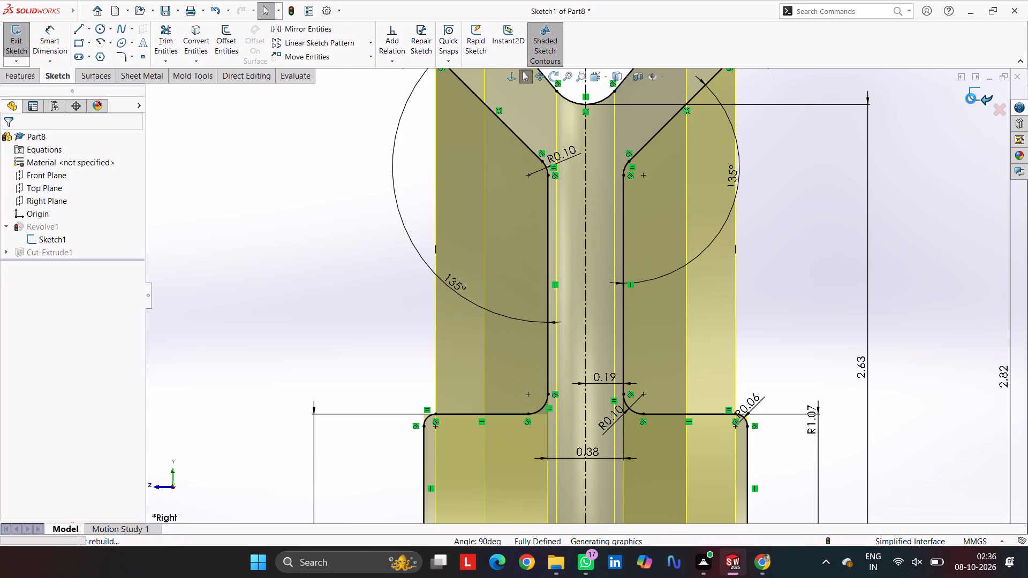
scroll(697, 187, "down", 4)
scroll(657, 192, "up", 4)
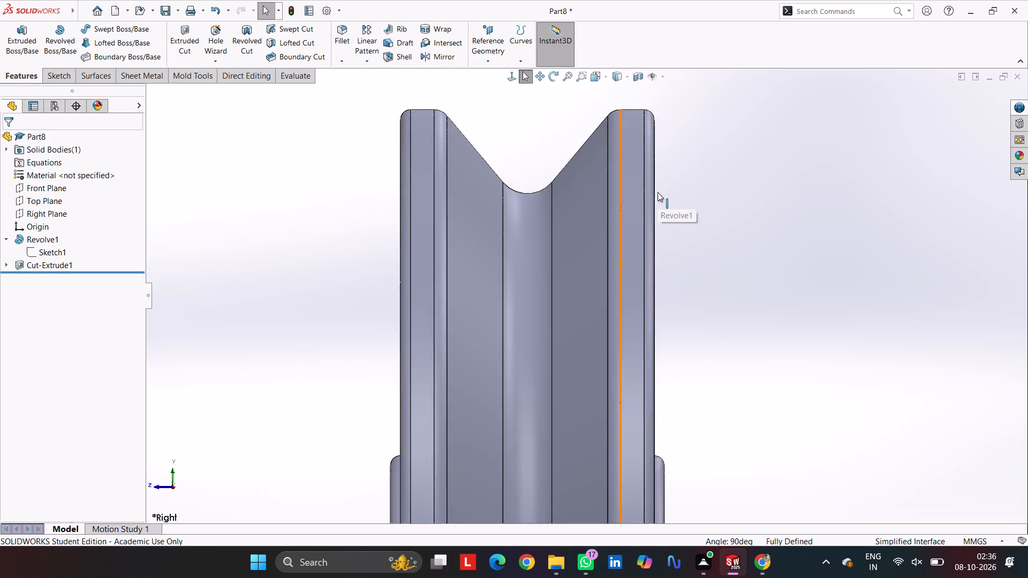
scroll(657, 192, "up", 5)
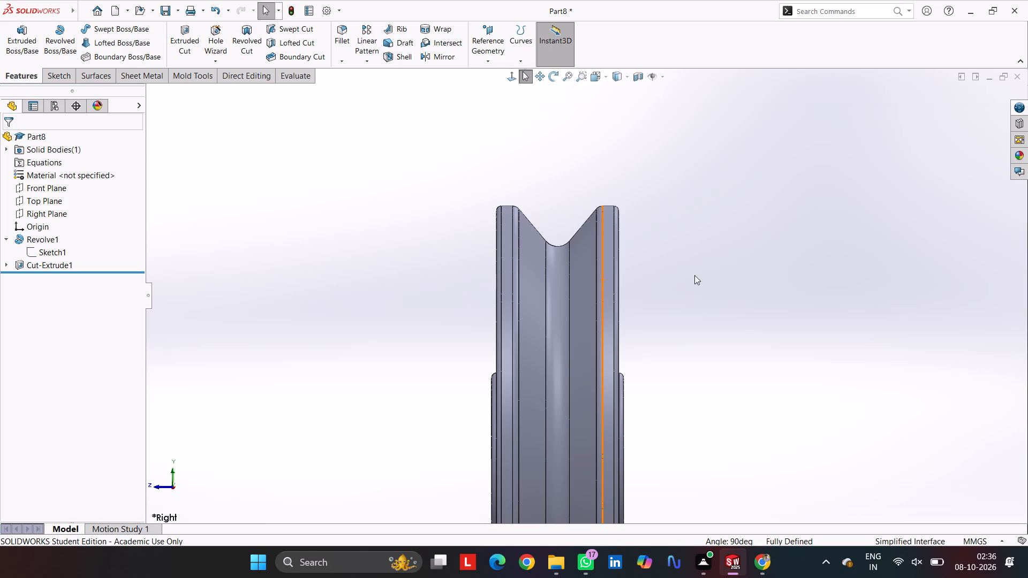
middle_click_drag(745, 256, 800, 230)
scroll(800, 230, "up", 1)
scroll(669, 323, "down", 2)
scroll(669, 323, "up", 4)
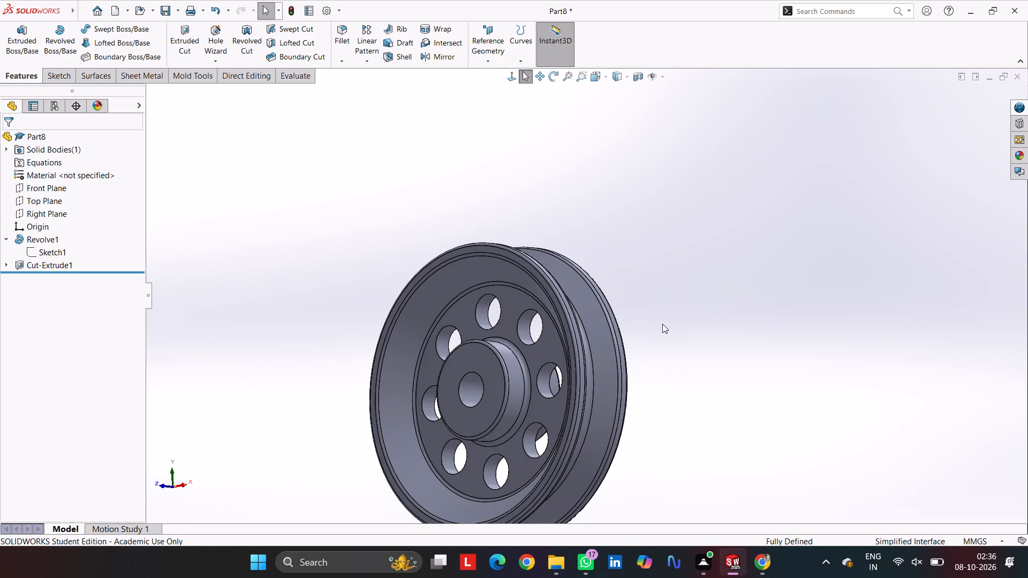
key("ctrl+7")
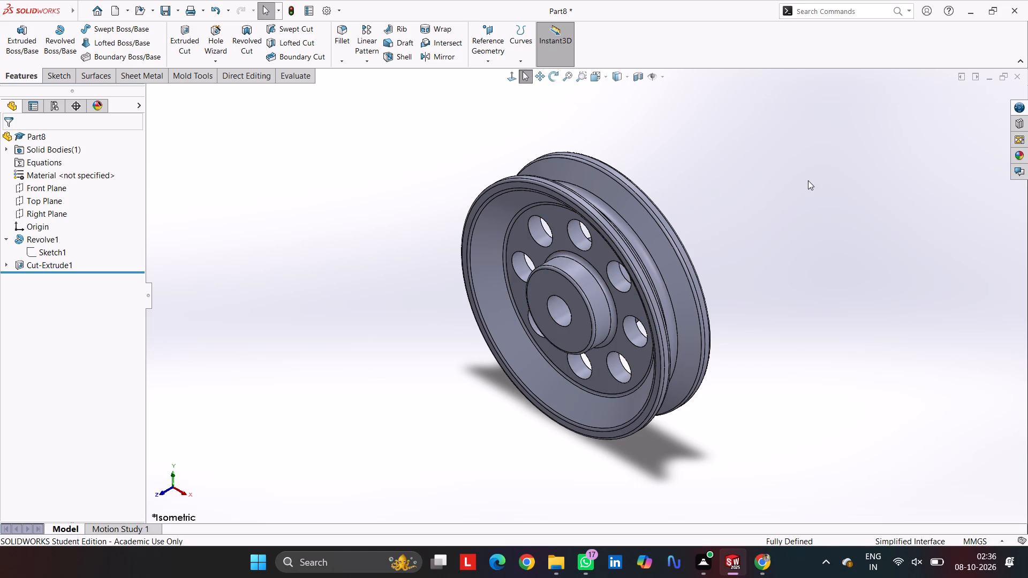
Save the part as 8-2 in the PROJECT folder.
key("ctrl+s")
scroll(709, 219, "down", 1)
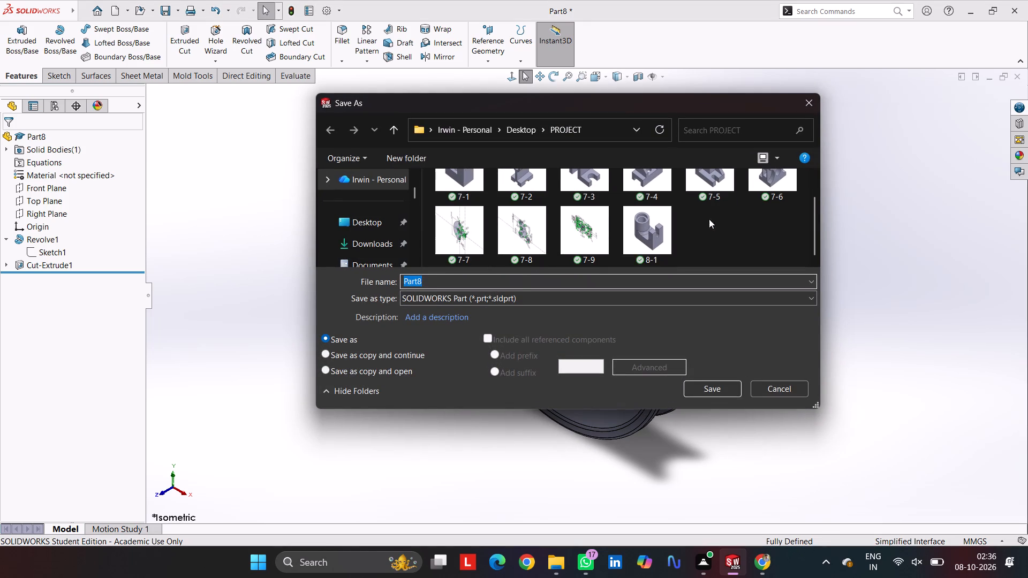
left_click(639, 241)
left_click(426, 284)
left_click(426, 283)
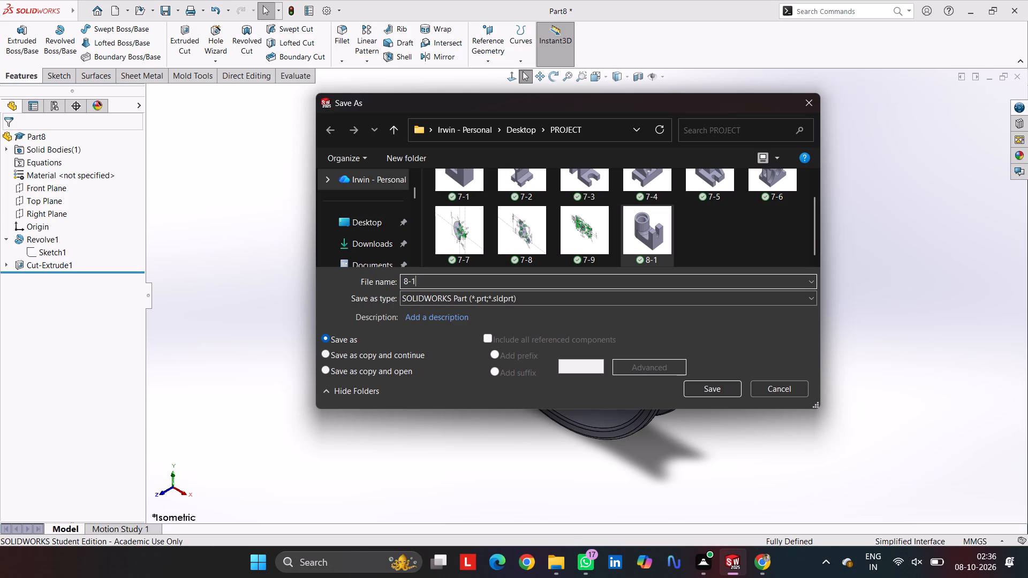
left_click(426, 283)
key("BackSpace")
key("2")
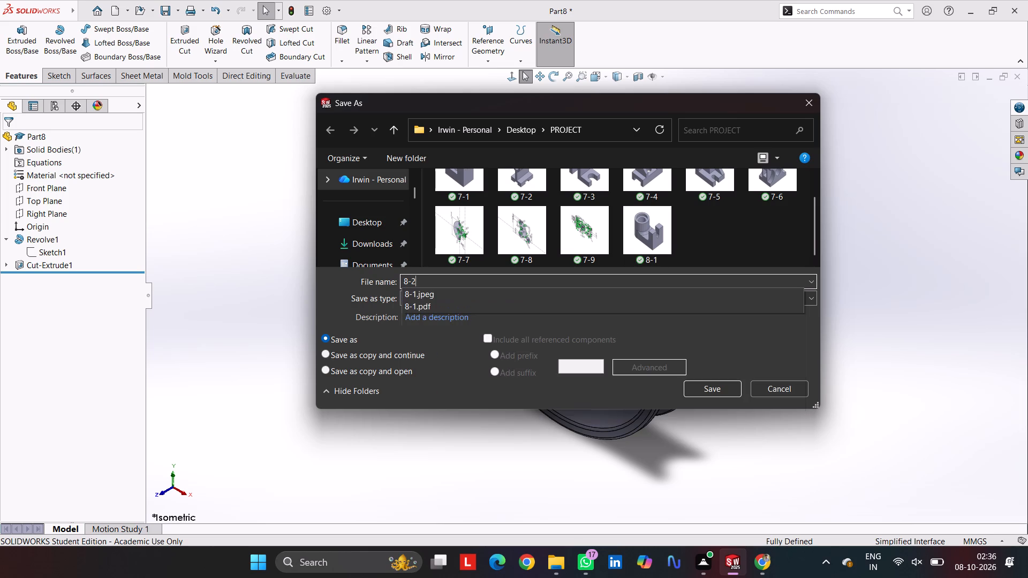
left_click(712, 391)
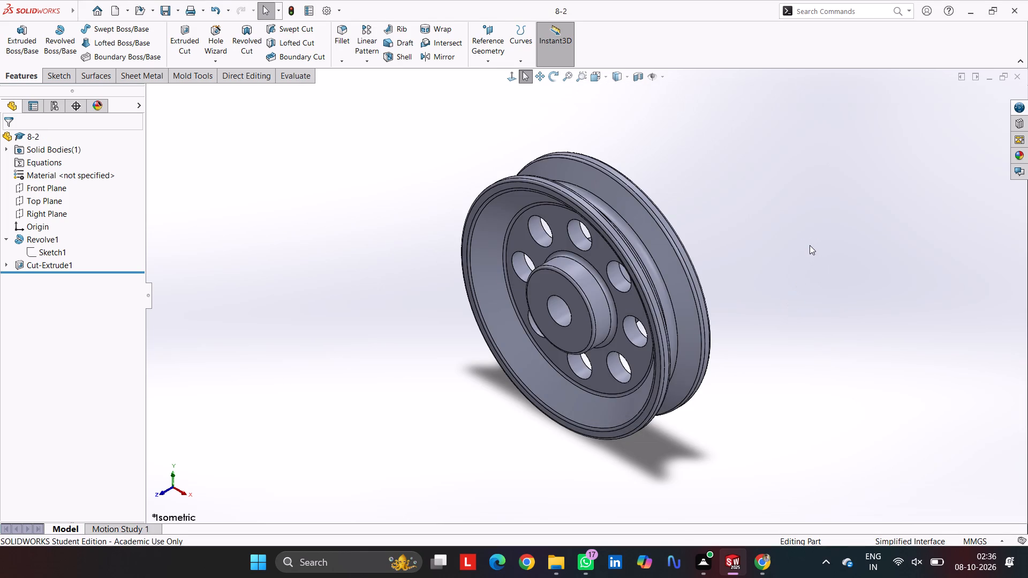
Set the drawing color to black and white in the page setup for printing with Microsoft Print to PDF.
key("ctrl+p")
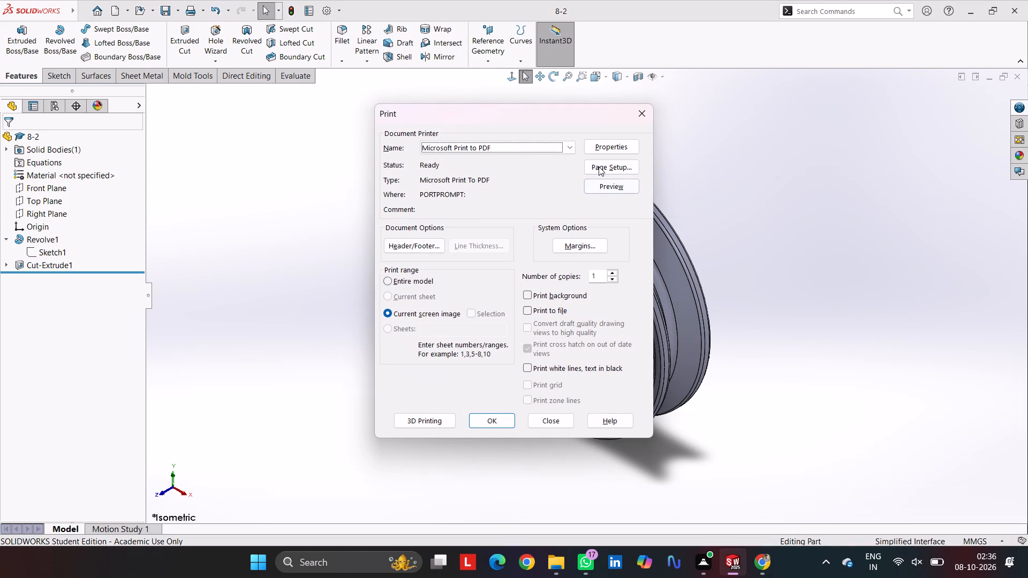
left_click(601, 166)
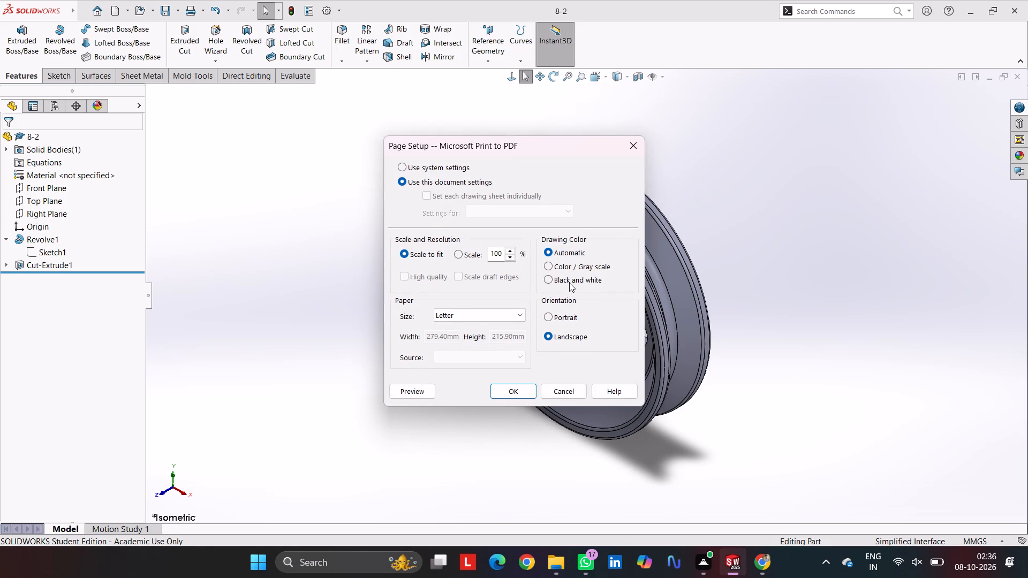
left_click(569, 283)
left_click(512, 394)
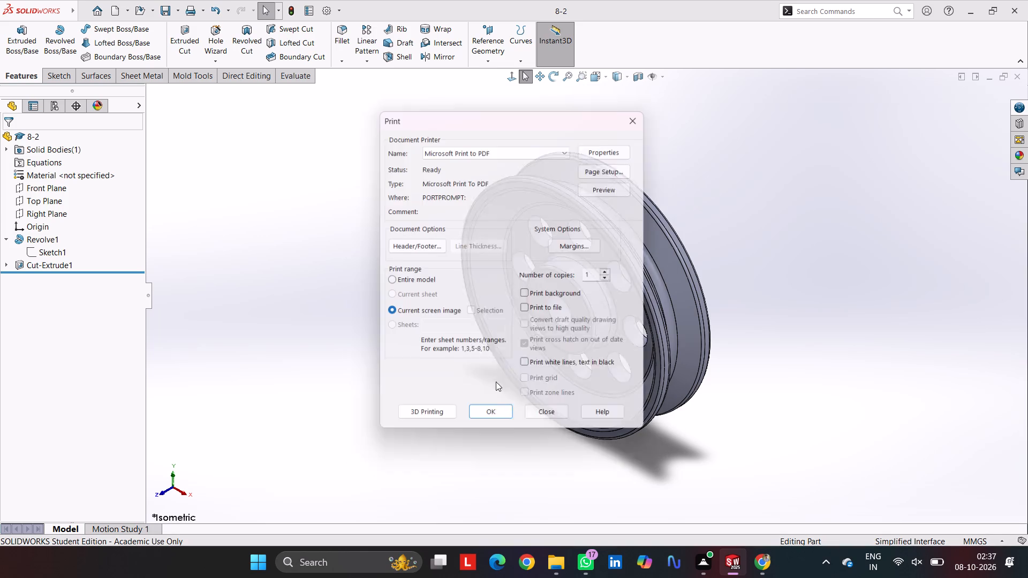
Preview the print page, and print the wheel's current screen image with Microsoft Print to PDF as 8-2 in the PROJECT folder.
left_click(609, 188)
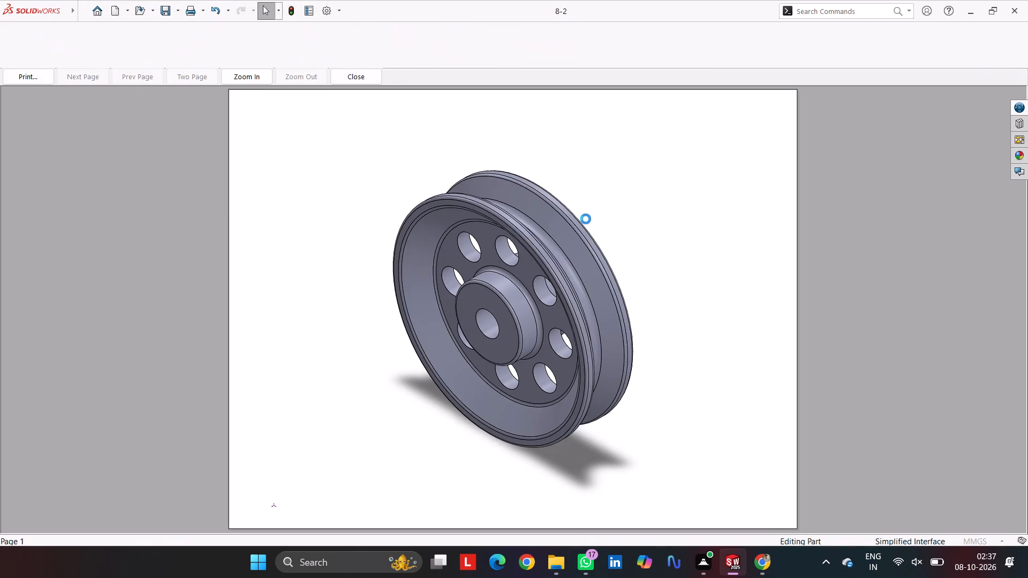
key("Escape")
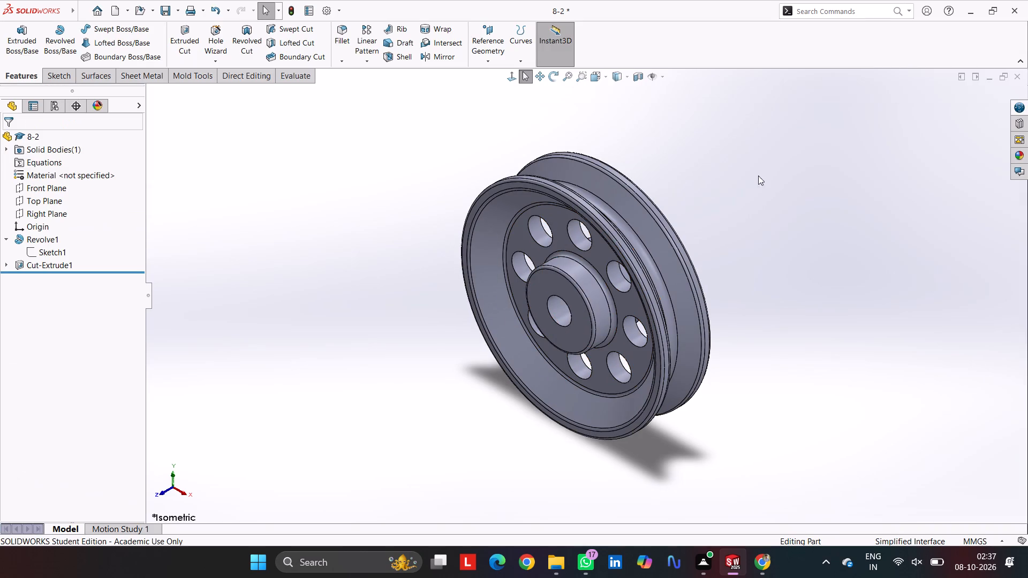
key("ctrl+p")
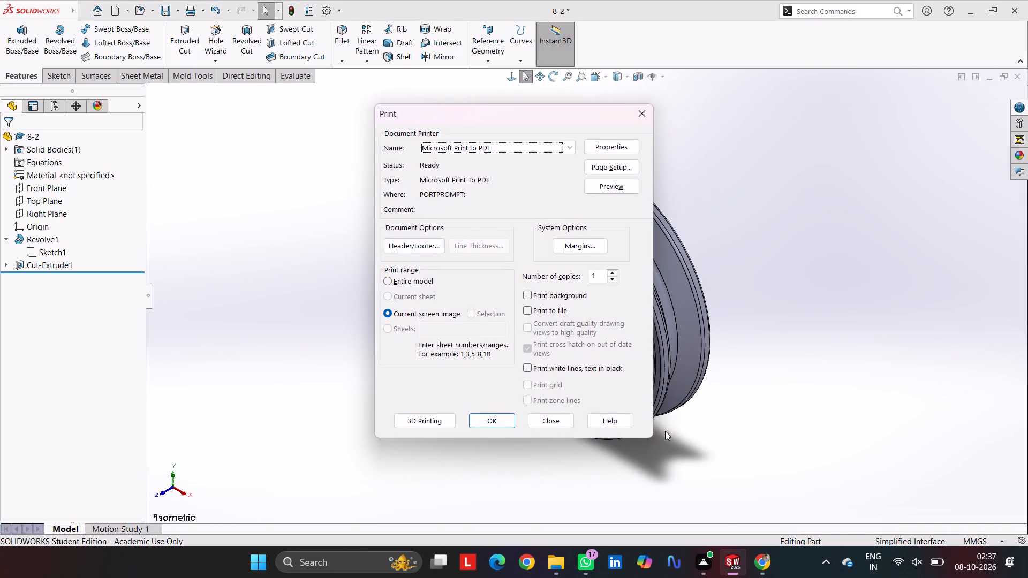
left_click(488, 420)
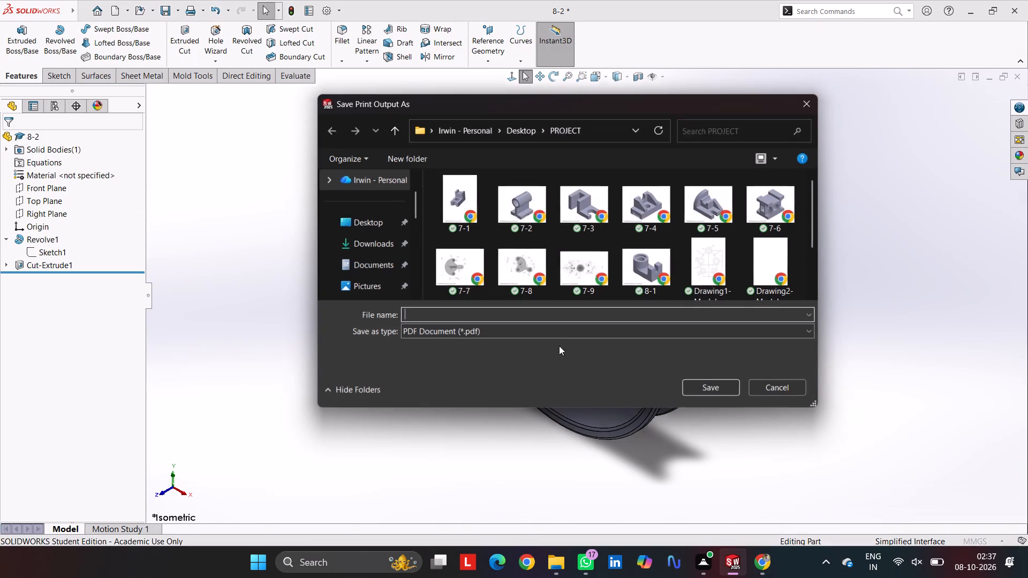
scroll(676, 270, "down", 1)
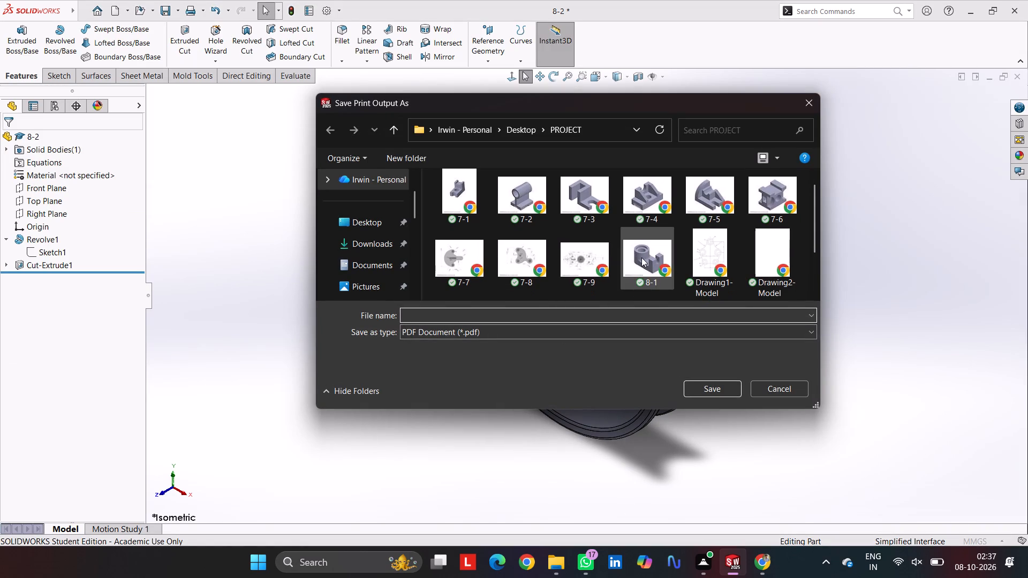
left_click(641, 257)
left_click(419, 315)
left_click(419, 315)
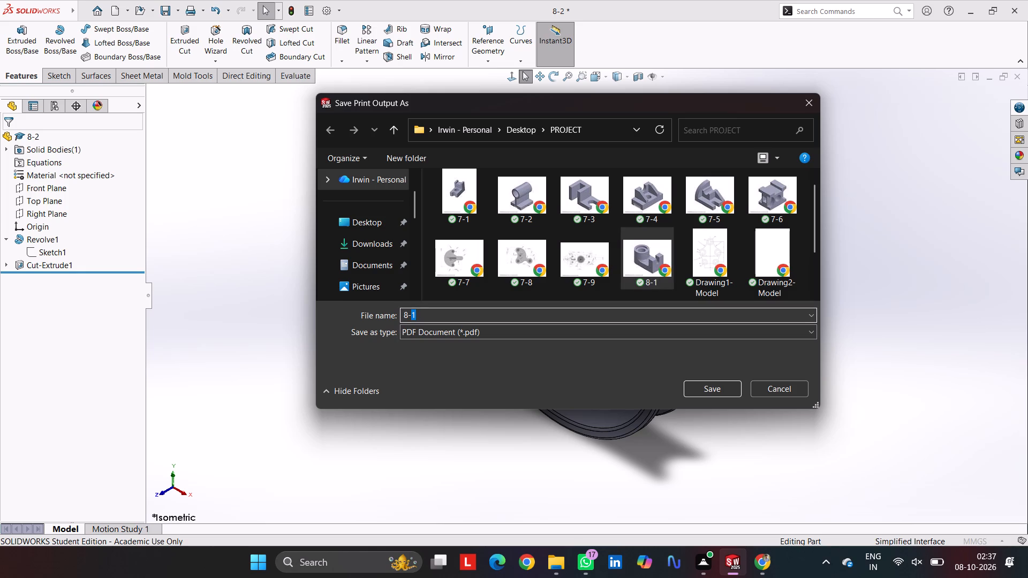
key("2")
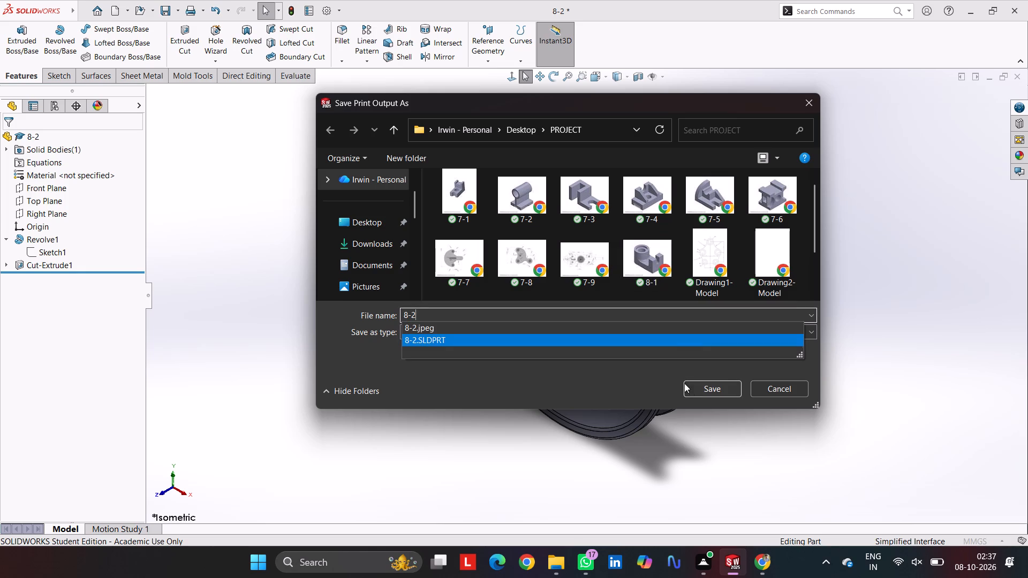
left_click(699, 387)
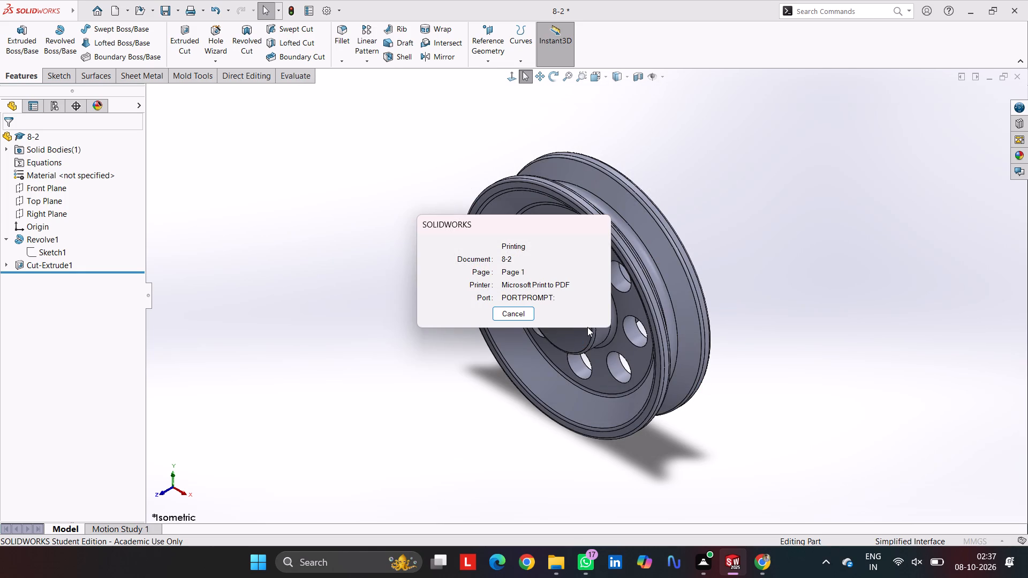